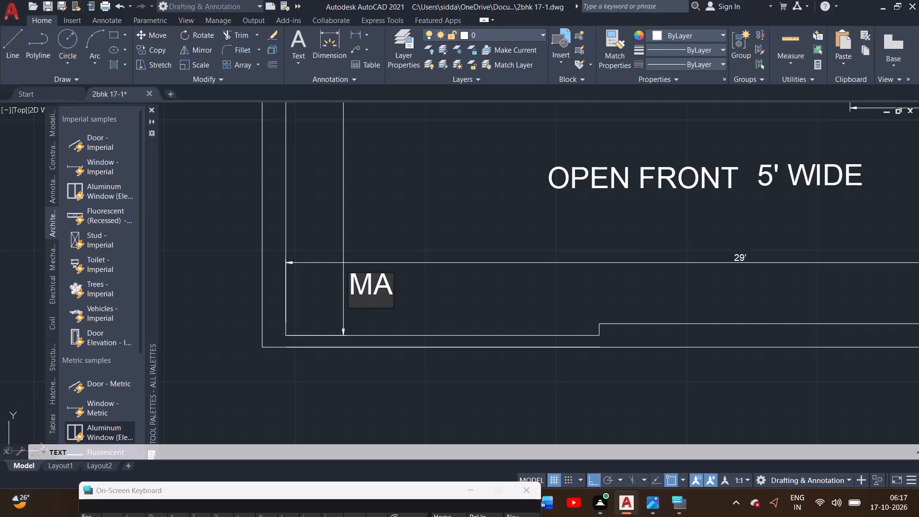
Complete the gate label above the front boundary wall so it reads MAN GATE 10' W.
key(n)
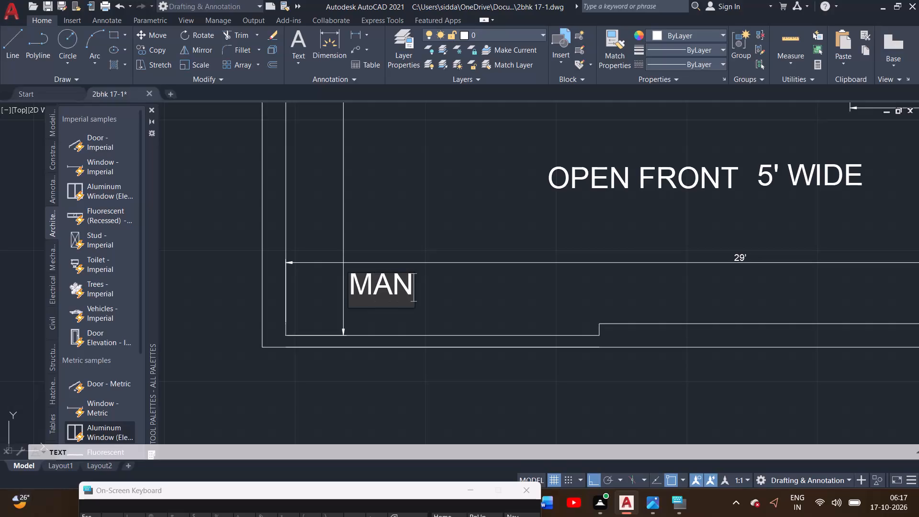
key(space)
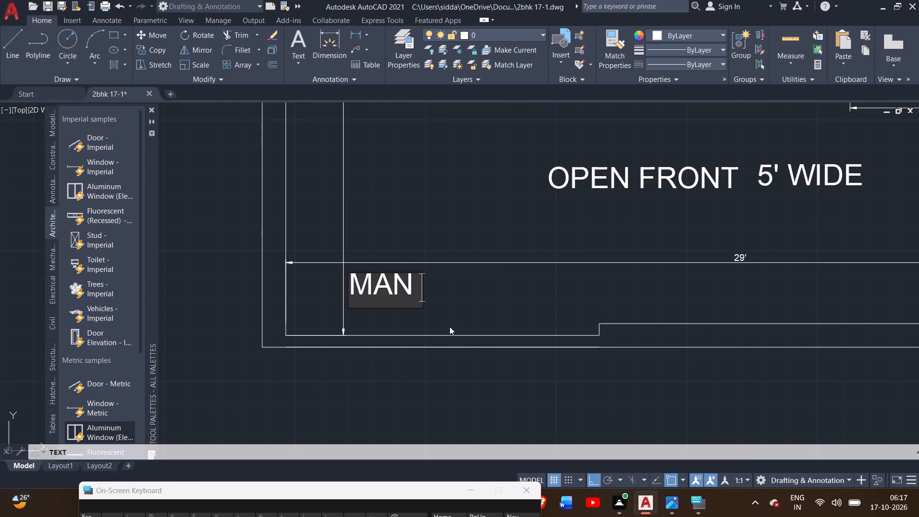
text(GATE)
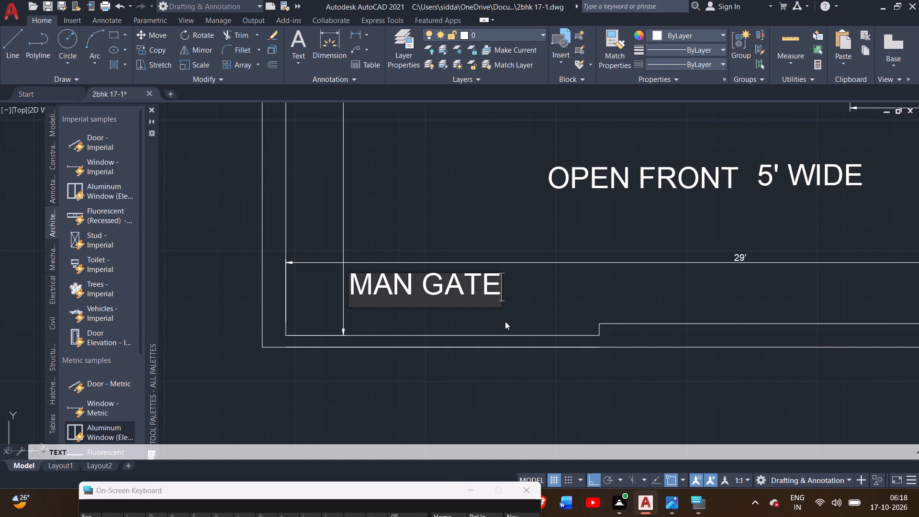
key(space)
text(10)
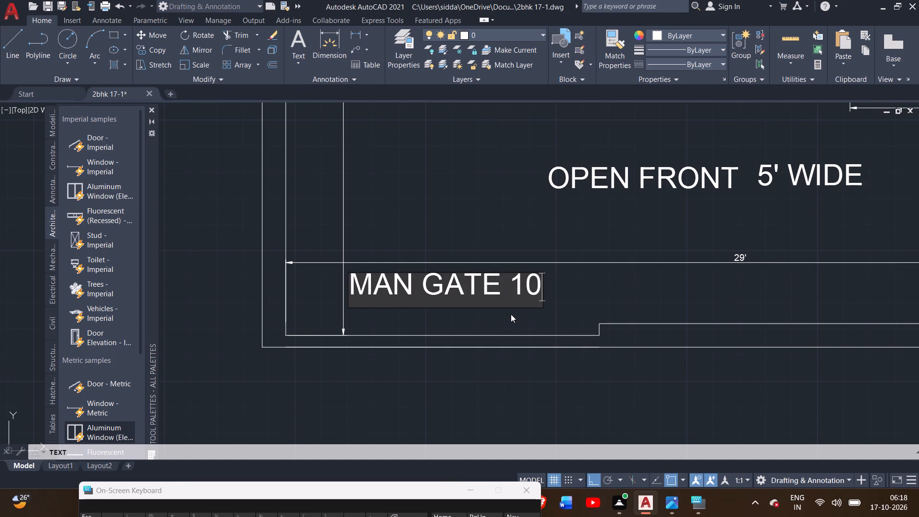
key(apostrophe)
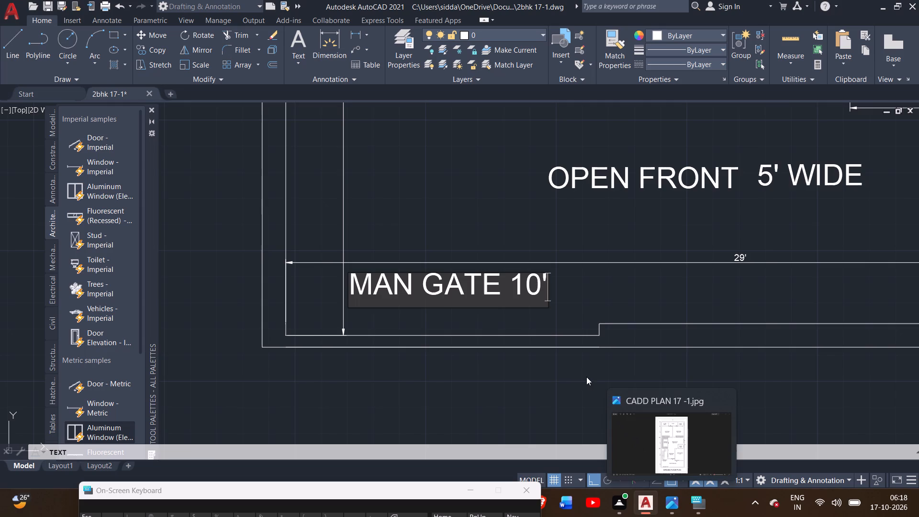
key(space)
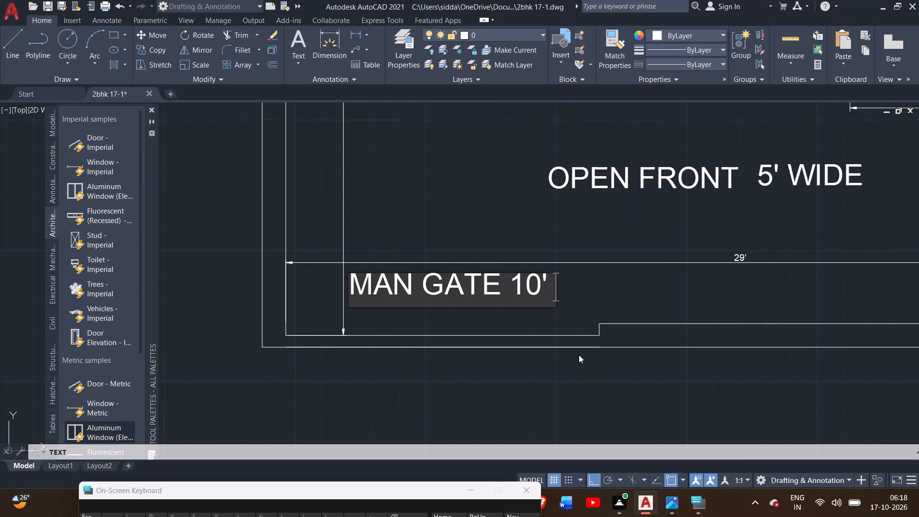
key(w)
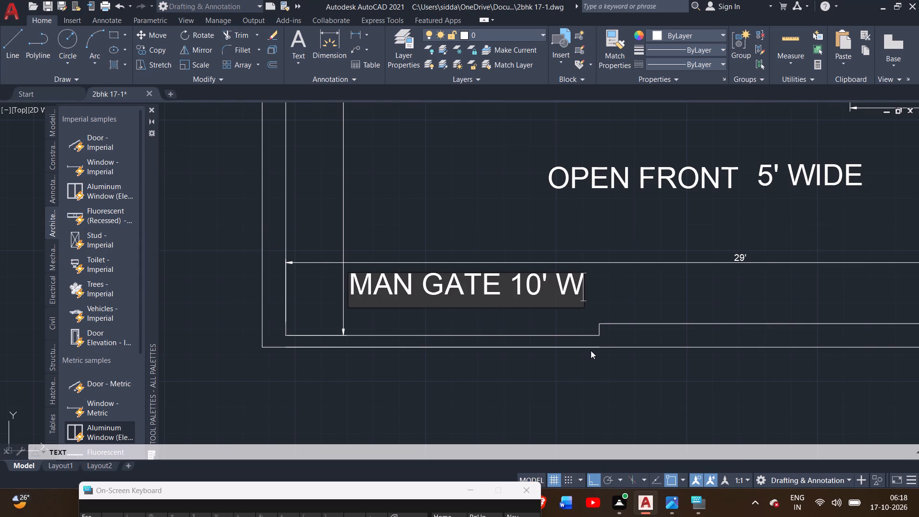
click(623, 289)
Place the text label GUEST ROOM in the empty room below the toilet, above the open front.
scroll(627, 297, down, 2)
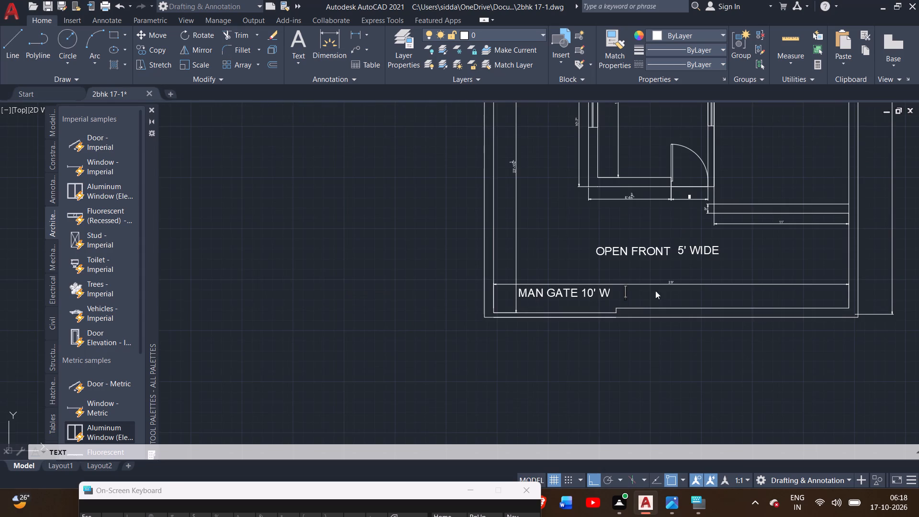
middle_drag(808, 262, 834, 356)
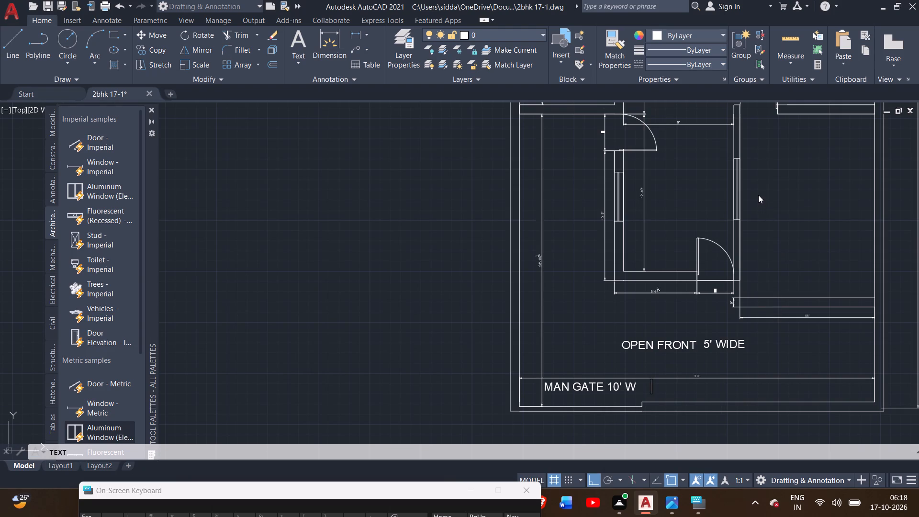
click(760, 187)
key(g)
text(UEST)
key(space)
key(r)
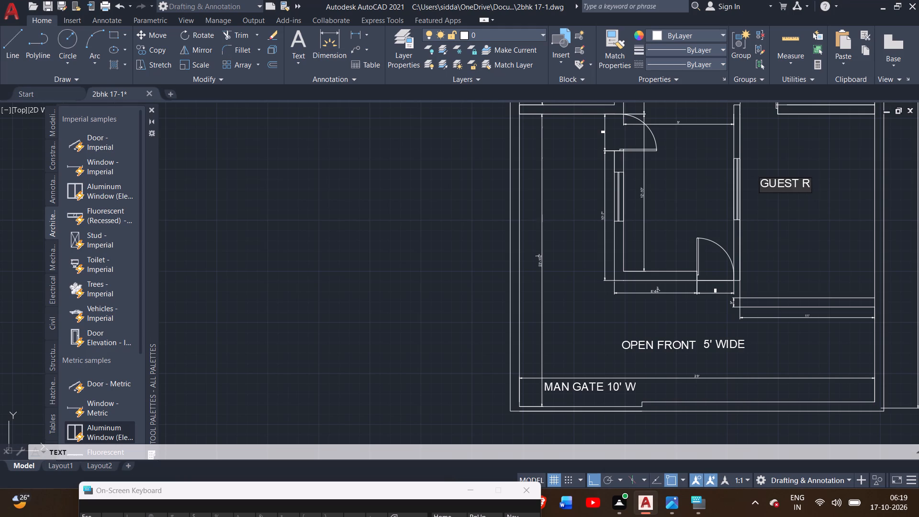
text(OOM)
Add the room size 11'X15' as an indented second line beneath GUEST ROOM.
key(Return)
key(space)
key(space)
key(space)
text(11)
key(apostrophe)
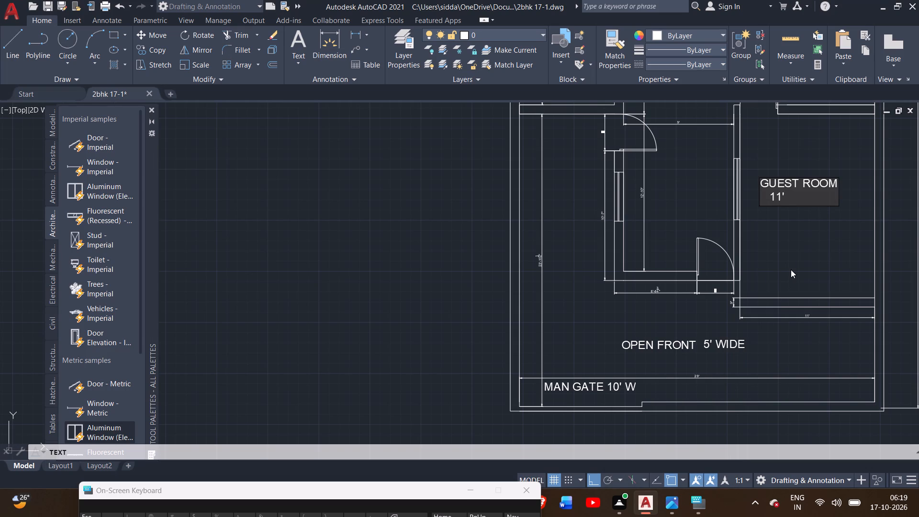
key(x)
text(15)
key(apostrophe)
key(Return)
Start a new text line just beneath the KITCHEN label, with the kitchen's width and length dimensions in view.
scroll(693, 281, down, 1)
middle_drag(671, 211, 696, 320)
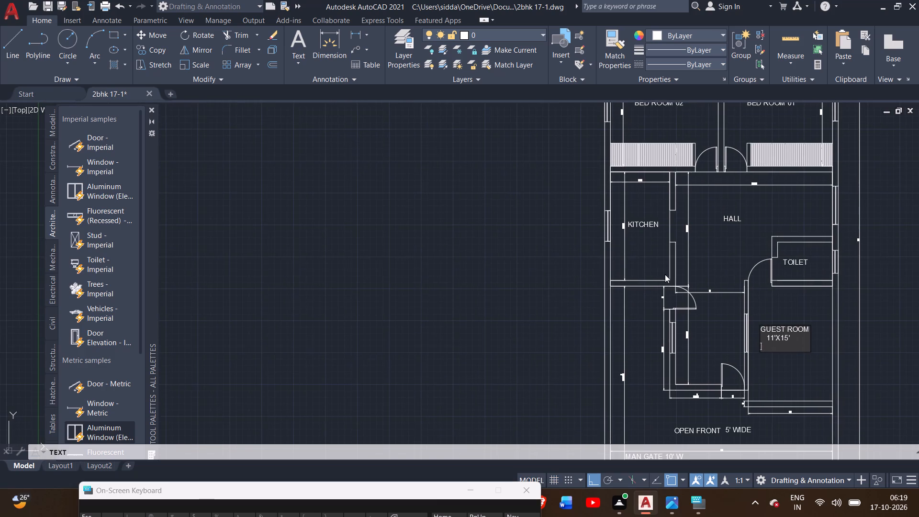
scroll(632, 231, up, 3)
double_click(616, 239)
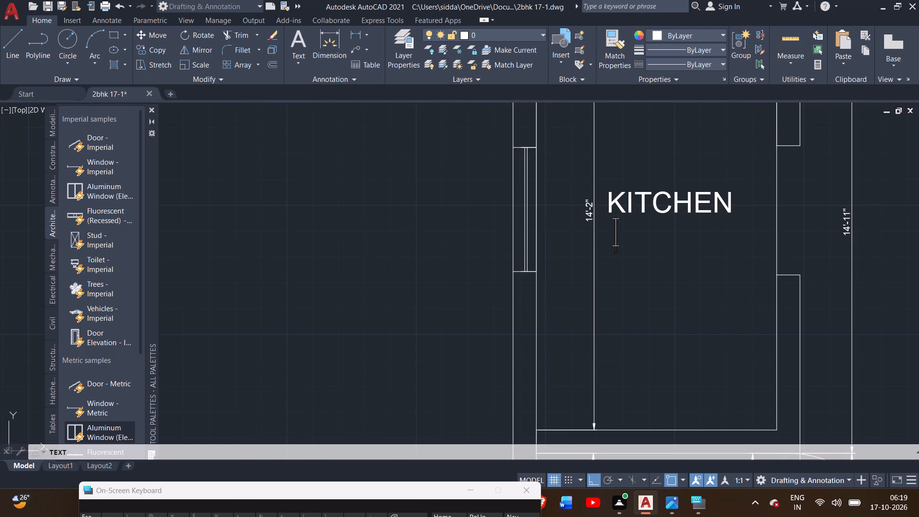
double_click(618, 265)
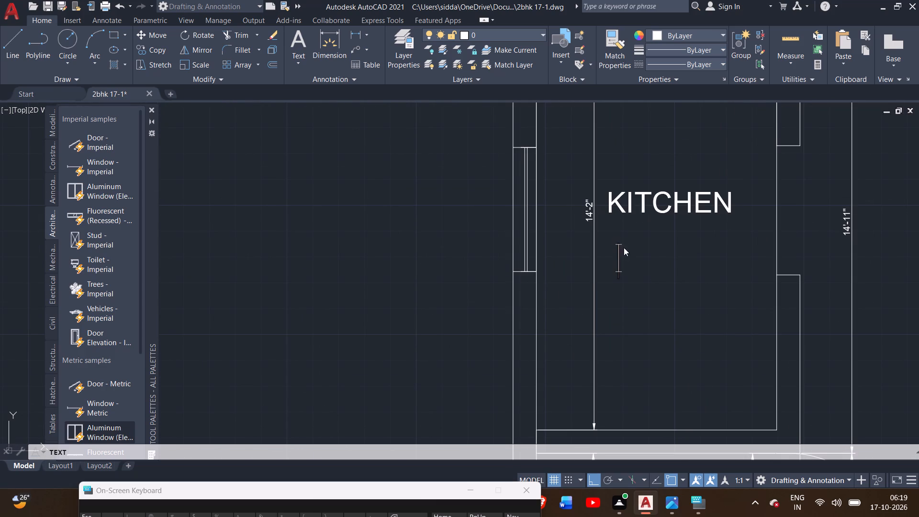
click(616, 236)
click(616, 253)
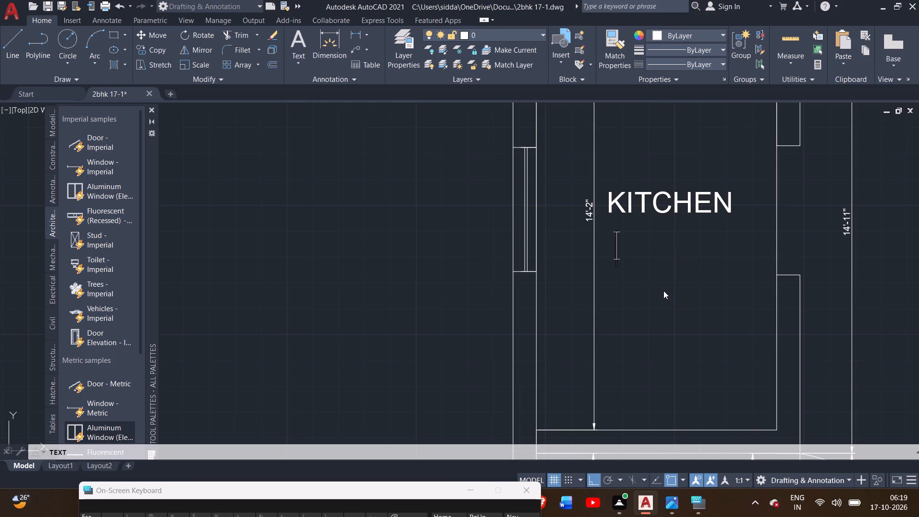
middle_drag(653, 284, 641, 369)
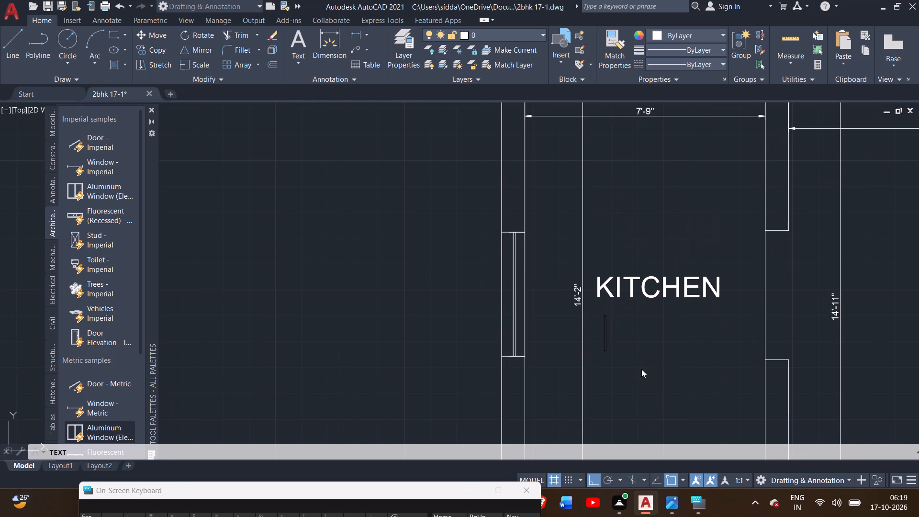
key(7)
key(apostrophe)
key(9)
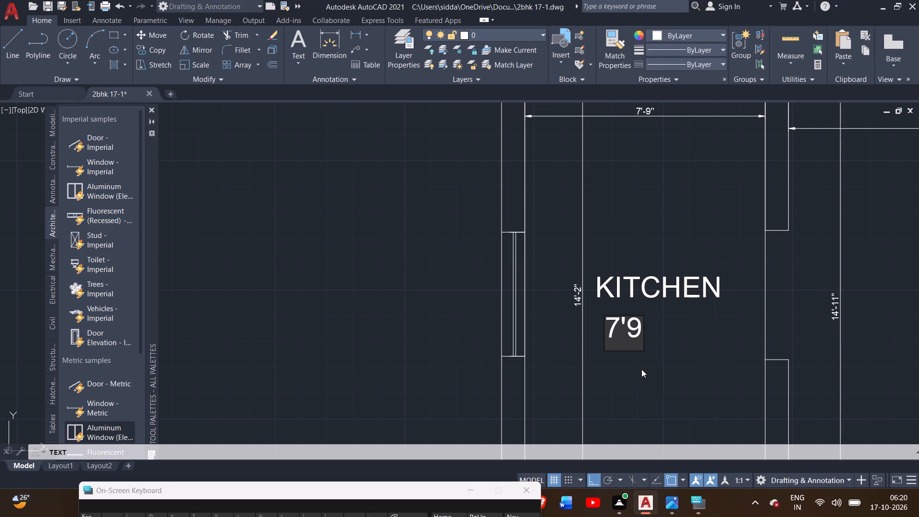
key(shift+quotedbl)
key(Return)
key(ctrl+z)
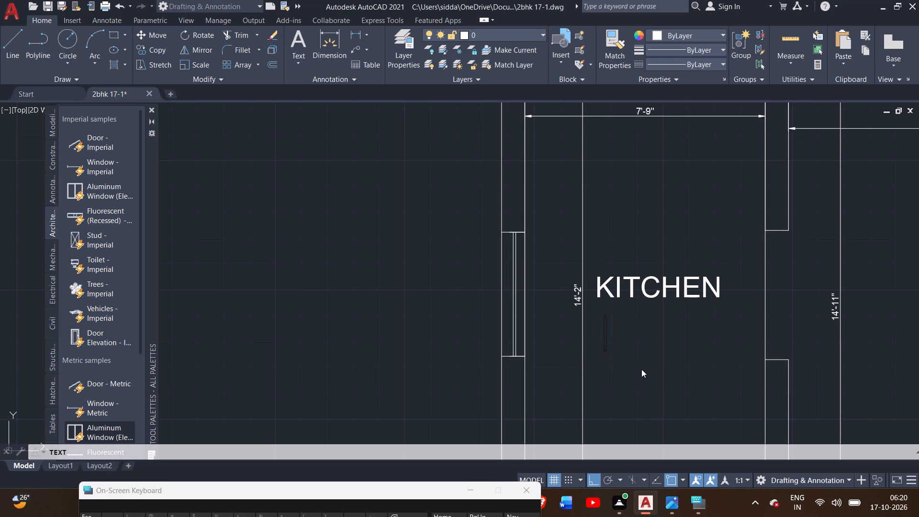
Enter the kitchen's room size 7'9"X14'2" on the text line beneath KITCHEN.
key(7)
text('9)
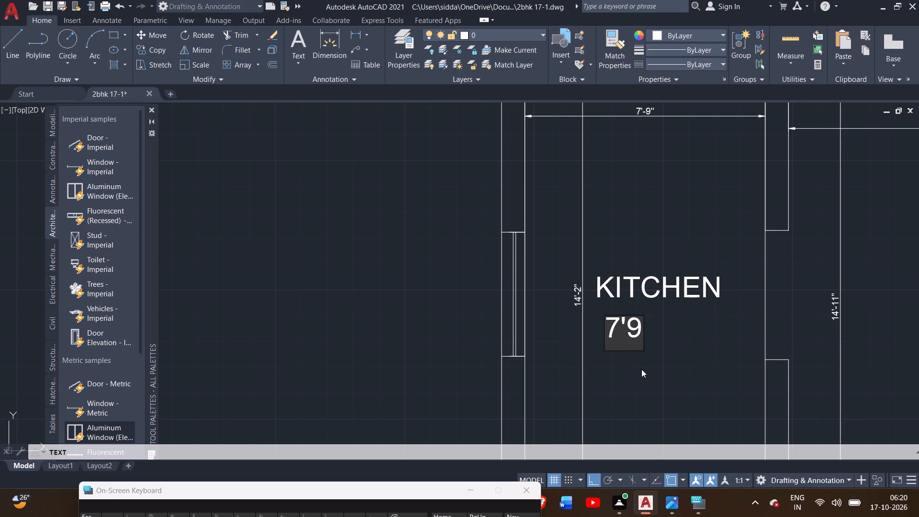
key(shift+quotedbl)
key(x)
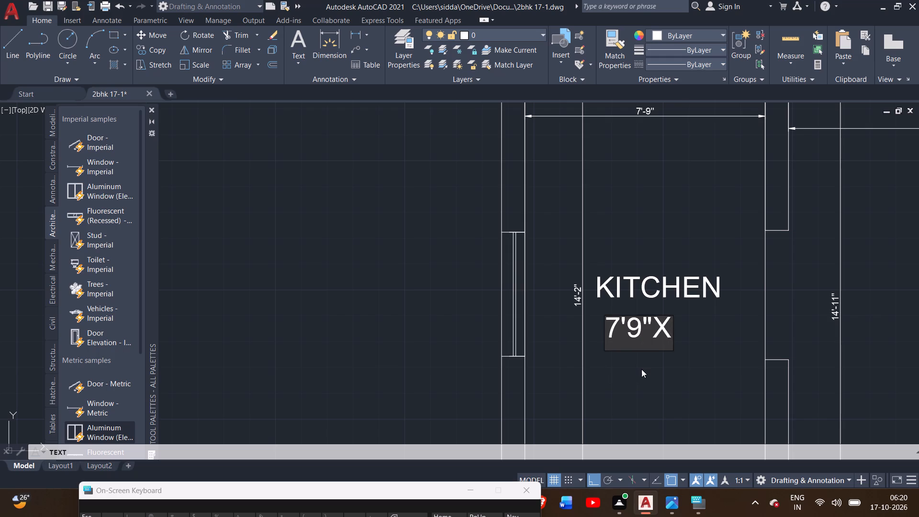
text(14)
key(apostrophe)
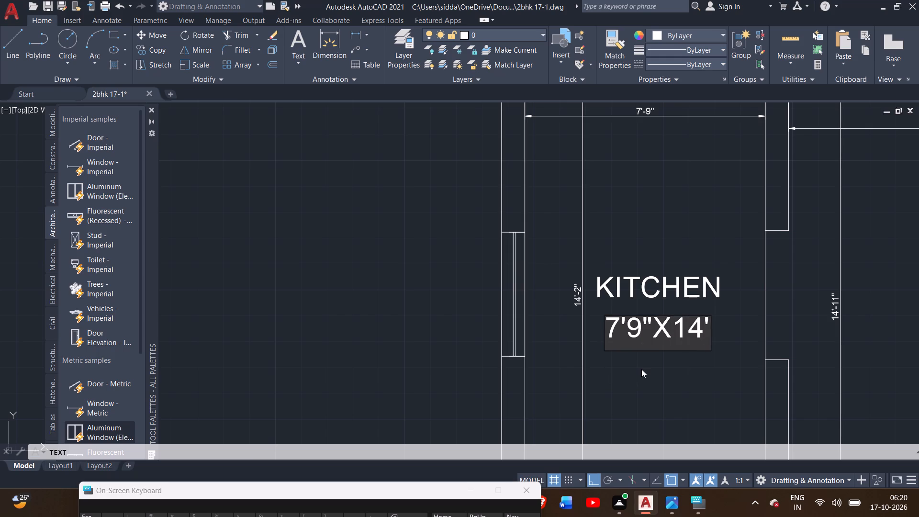
key(2)
key(shift+quotedbl)
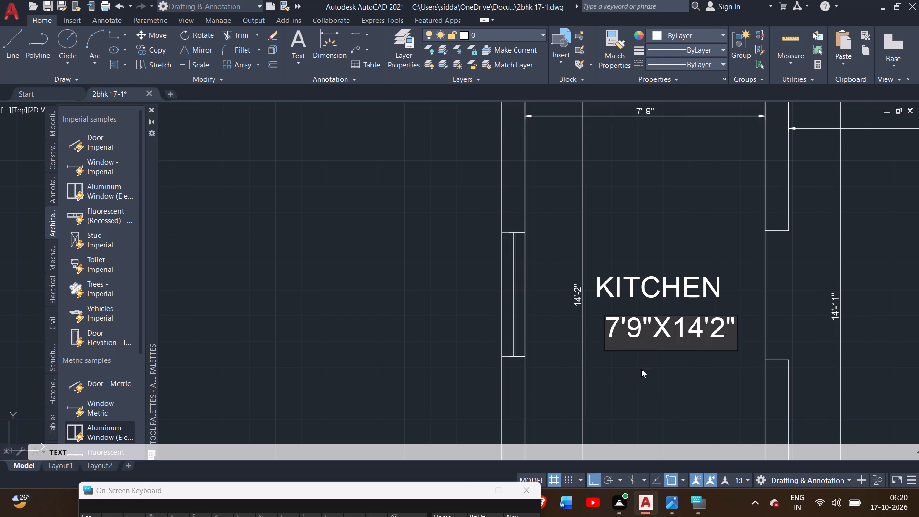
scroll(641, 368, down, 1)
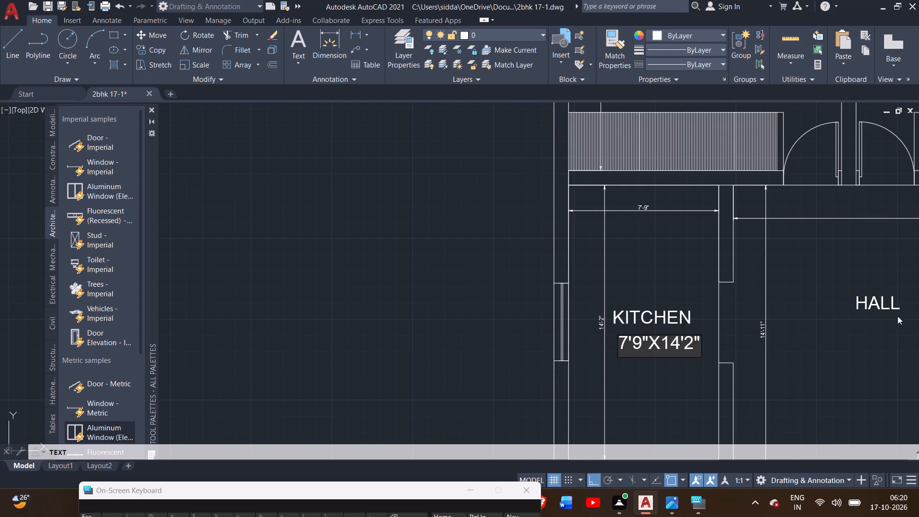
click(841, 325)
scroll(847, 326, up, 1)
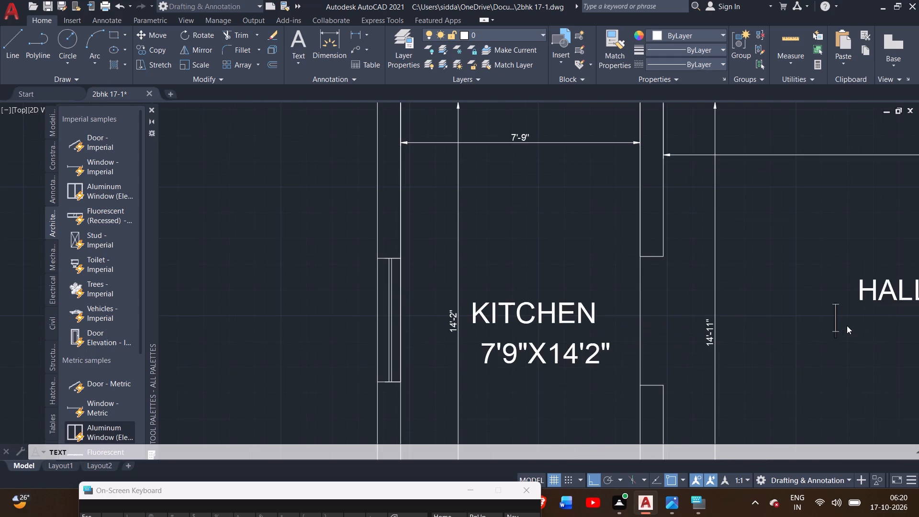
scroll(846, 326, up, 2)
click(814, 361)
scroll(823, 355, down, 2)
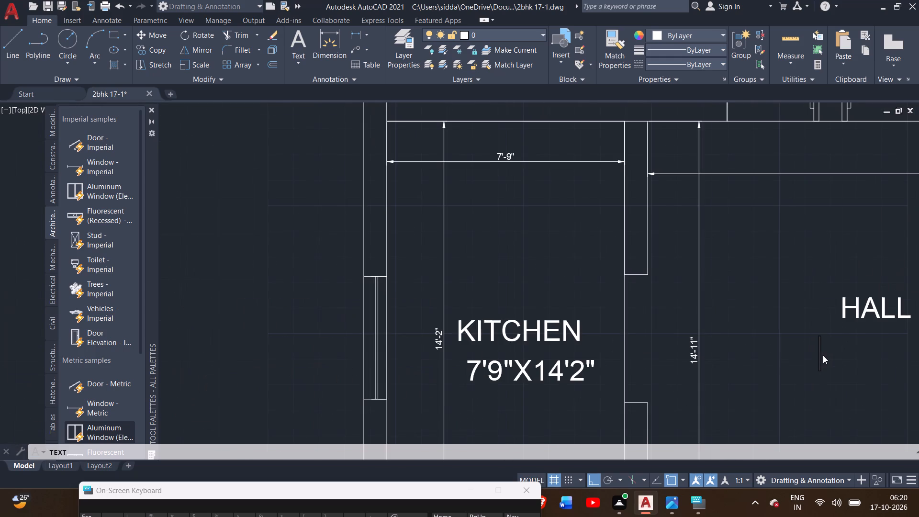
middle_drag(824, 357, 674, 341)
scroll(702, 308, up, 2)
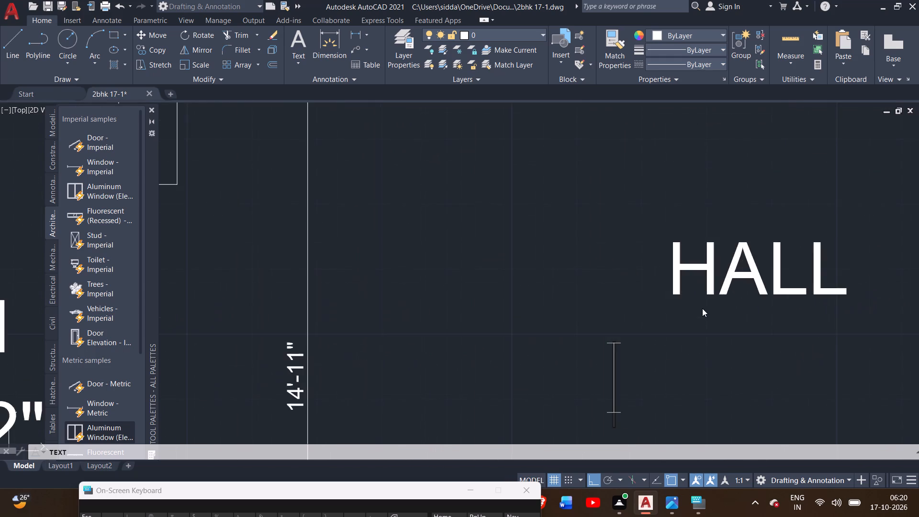
Examine the hall's width and length dimensions and compare the room sizes with the reference plan CADD PLAN 17 -1.jpg.
scroll(706, 303, down, 5)
scroll(698, 290, up, 2)
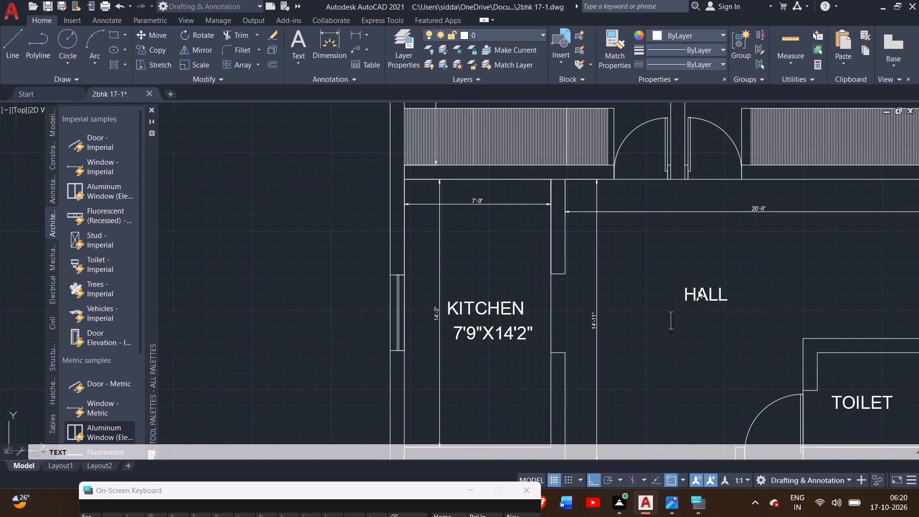
scroll(698, 290, up, 1)
middle_drag(722, 235, 769, 416)
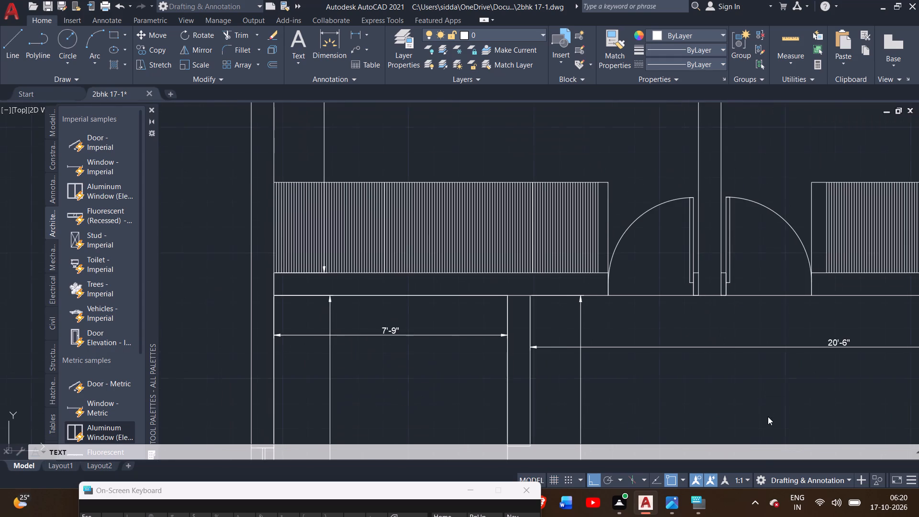
scroll(510, 259, up, 3)
scroll(510, 259, down, 5)
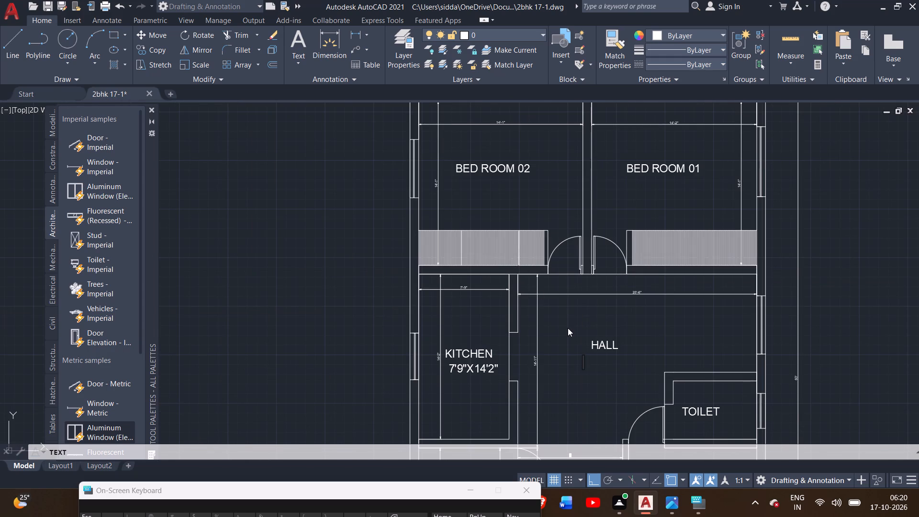
middle_drag(569, 294, 550, 188)
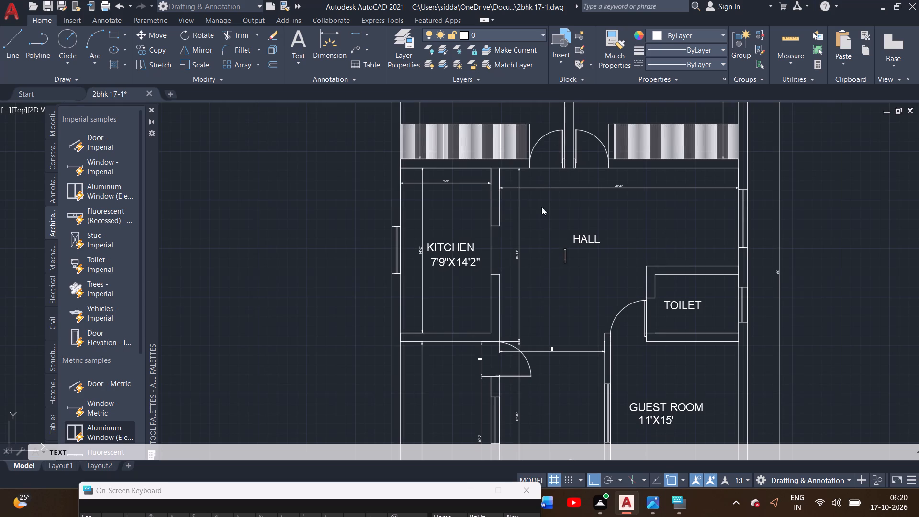
scroll(551, 260, up, 3)
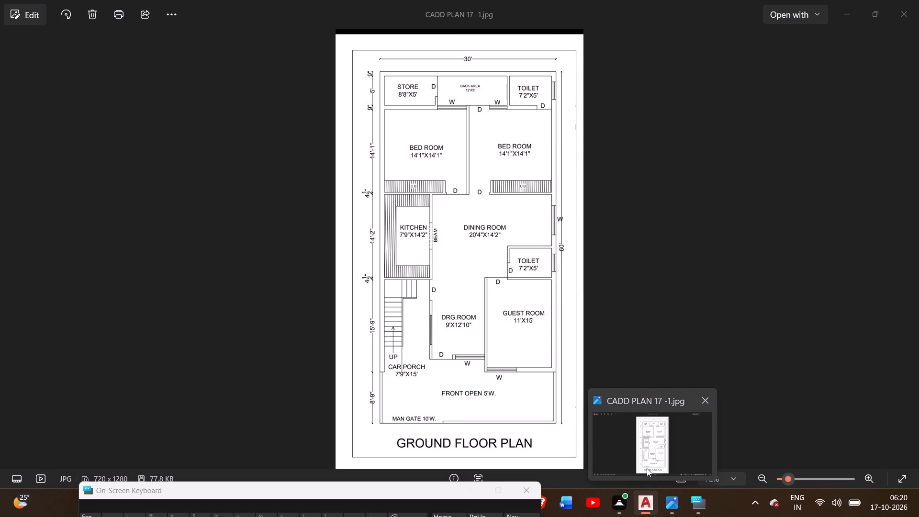
scroll(649, 278, down, 2)
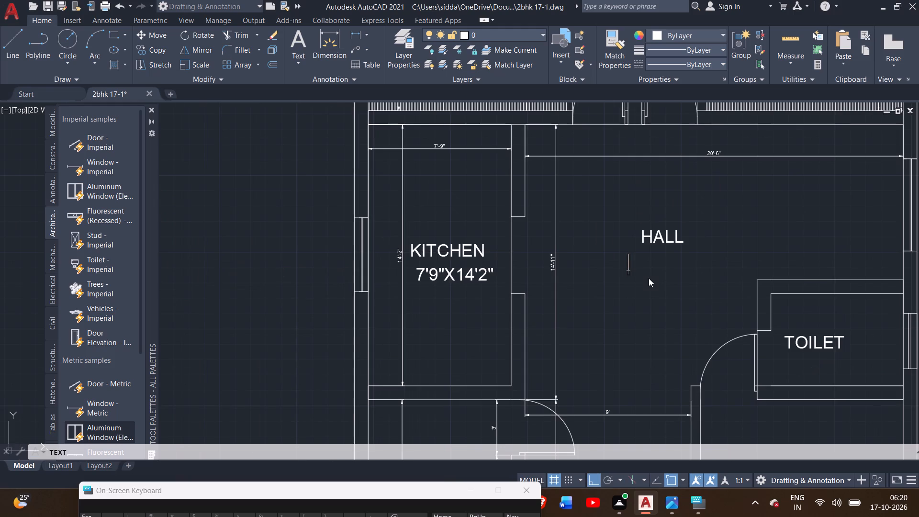
middle_drag(649, 278, 676, 219)
scroll(676, 219, up, 2)
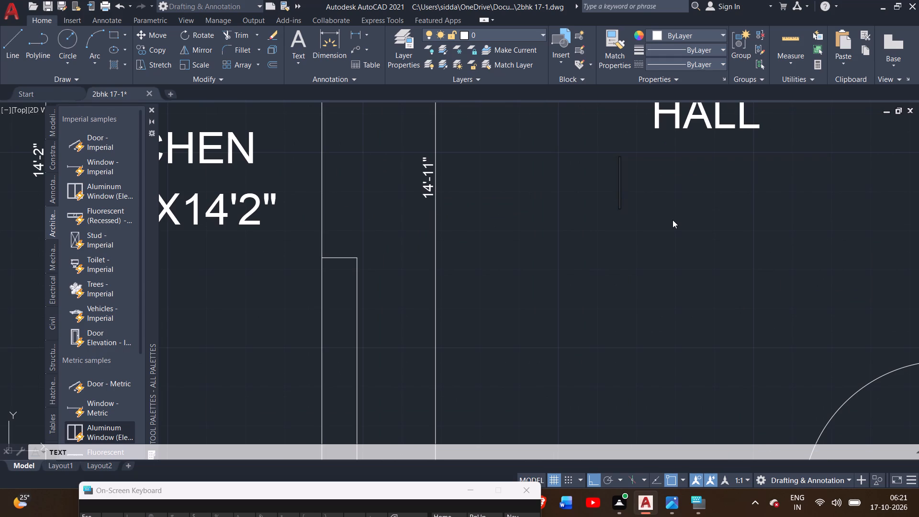
scroll(665, 221, down, 2)
scroll(665, 221, up, 2)
scroll(678, 252, down, 2)
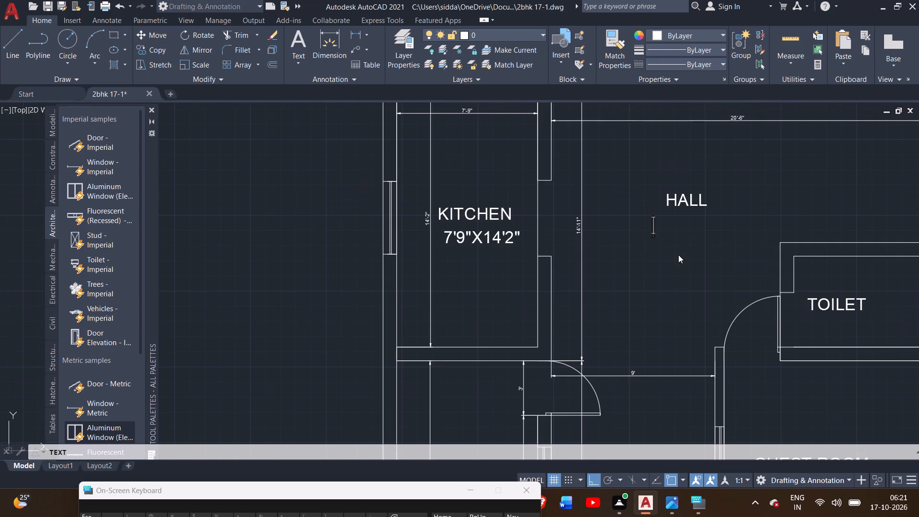
scroll(678, 255, down, 1)
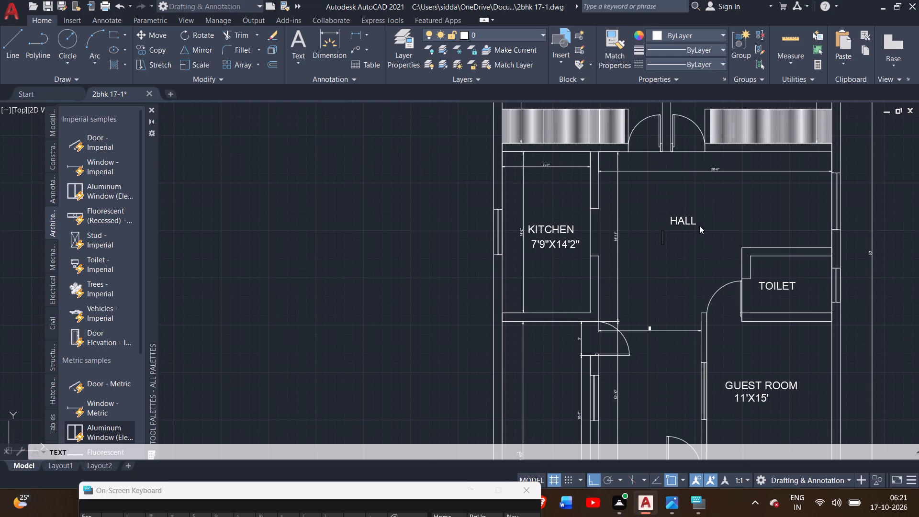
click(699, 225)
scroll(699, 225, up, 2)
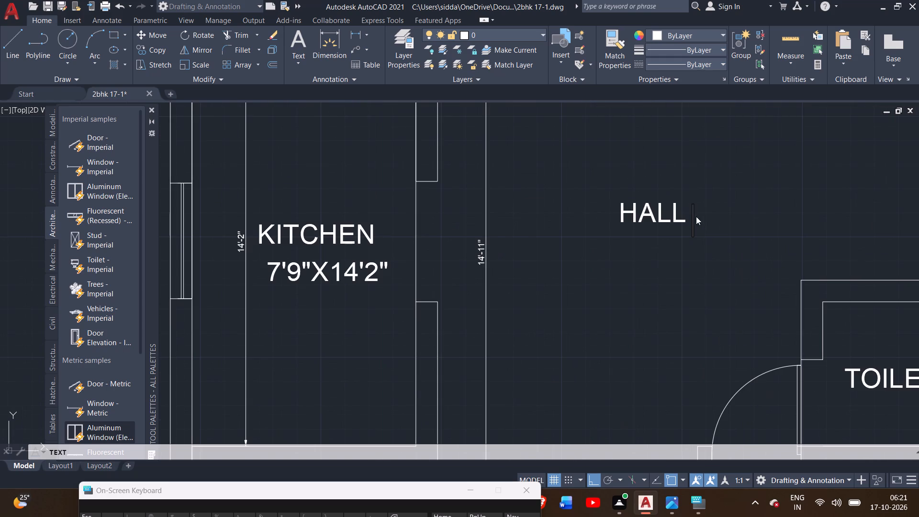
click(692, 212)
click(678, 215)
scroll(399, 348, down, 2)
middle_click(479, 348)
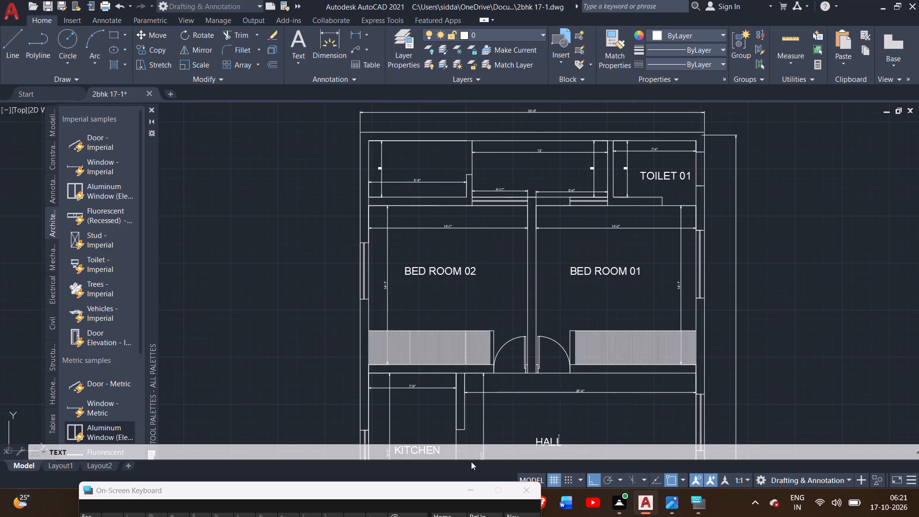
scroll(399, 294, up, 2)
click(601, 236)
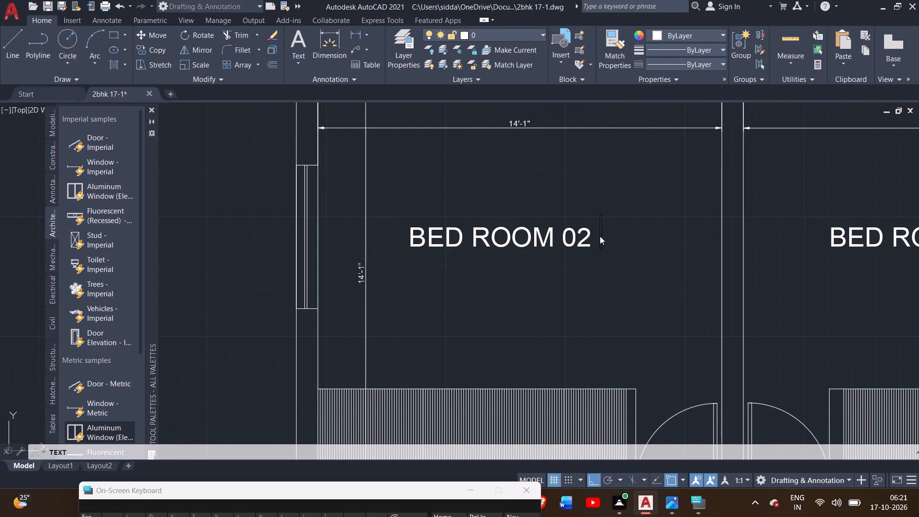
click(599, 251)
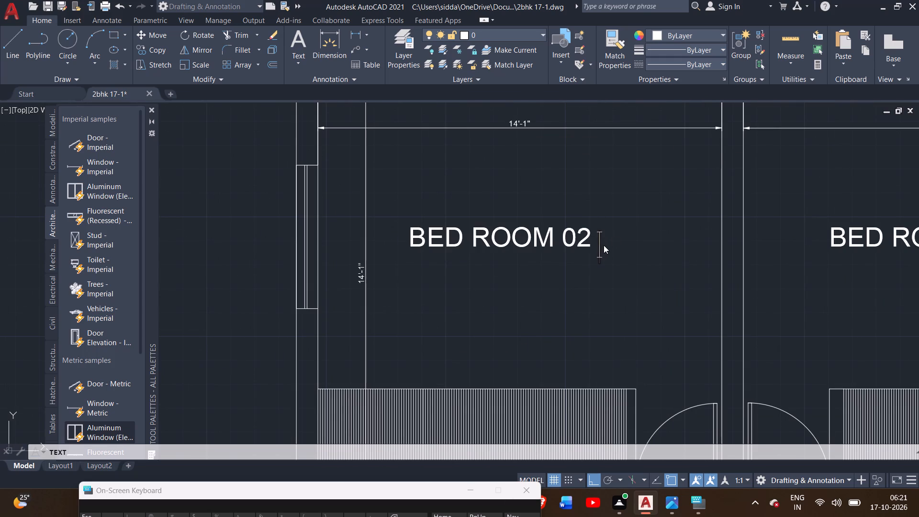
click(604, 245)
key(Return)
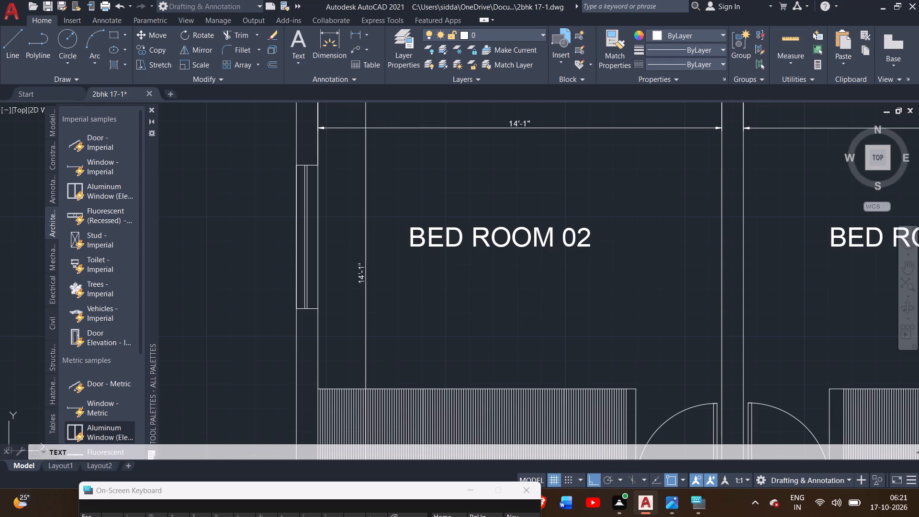
Look over the floor plan from the bedrooms down to the front gate, focusing on the unlabelled space below the kitchen.
scroll(636, 313, down, 1)
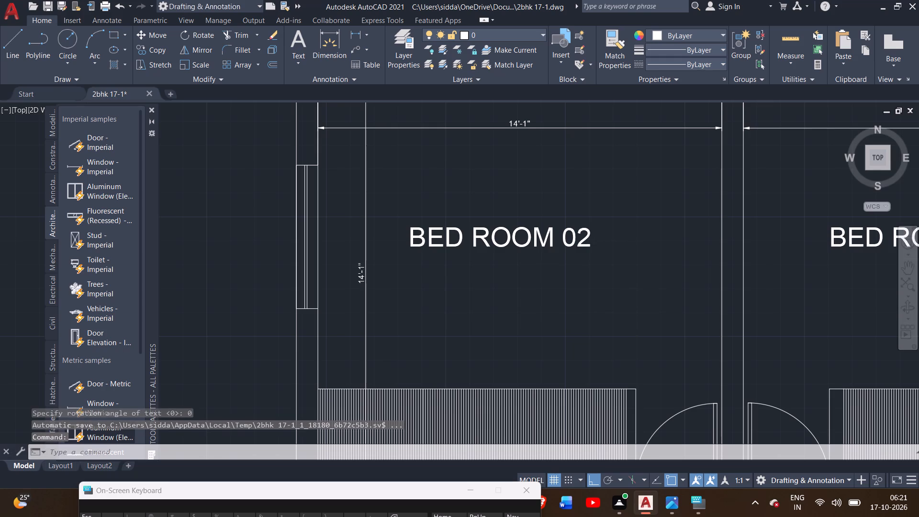
scroll(636, 313, down, 2)
middle_drag(671, 295, 651, 281)
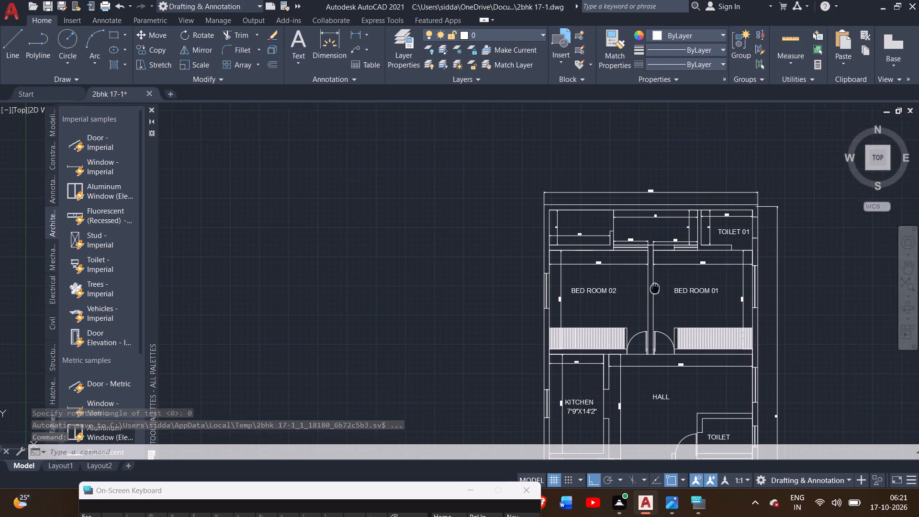
middle_drag(651, 281, 593, 180)
middle_drag(597, 294, 574, 217)
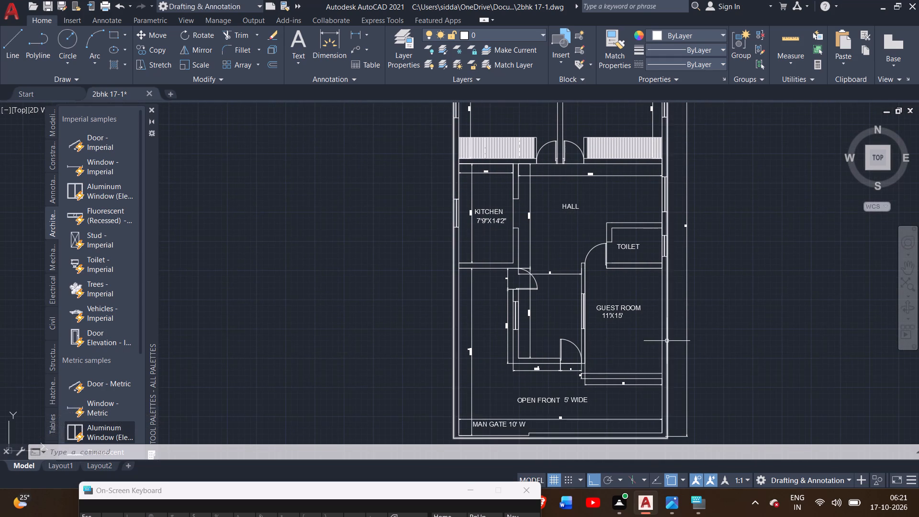
middle_drag(667, 341, 710, 225)
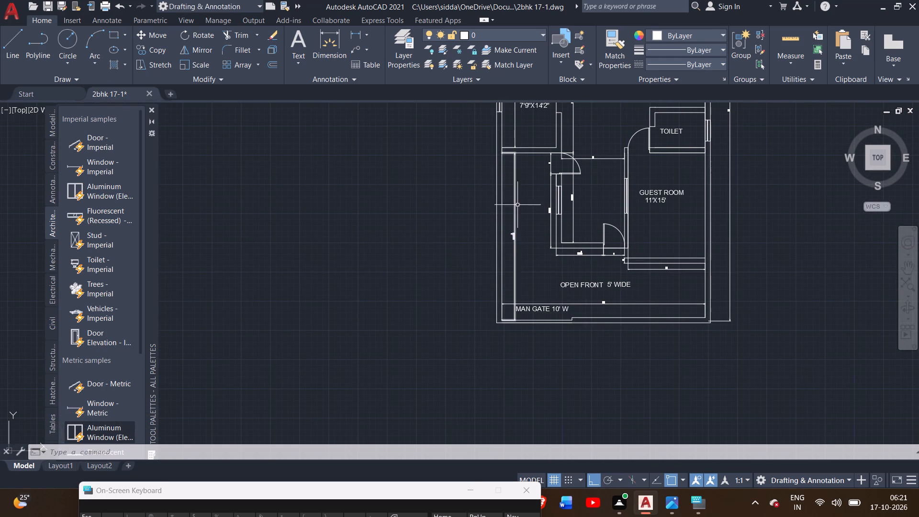
click(520, 200)
click(528, 225)
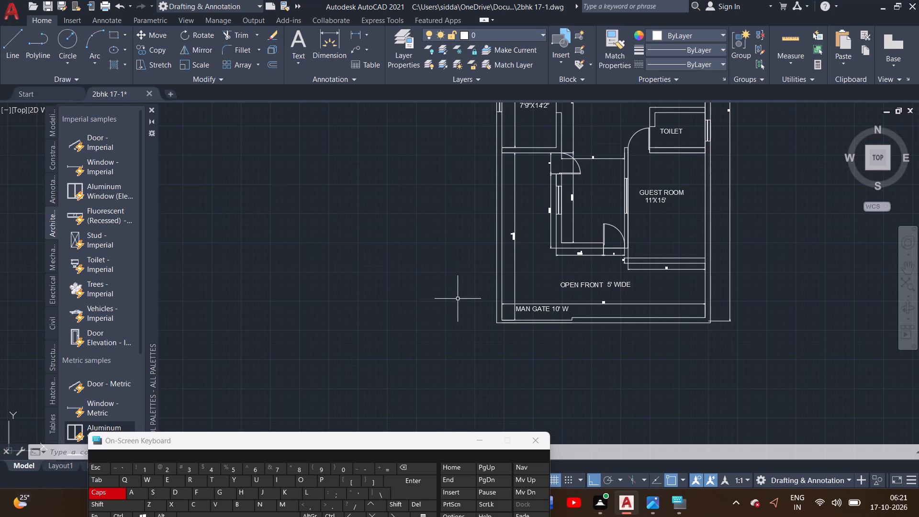
middle_drag(415, 293, 316, 353)
scroll(410, 291, up, 1)
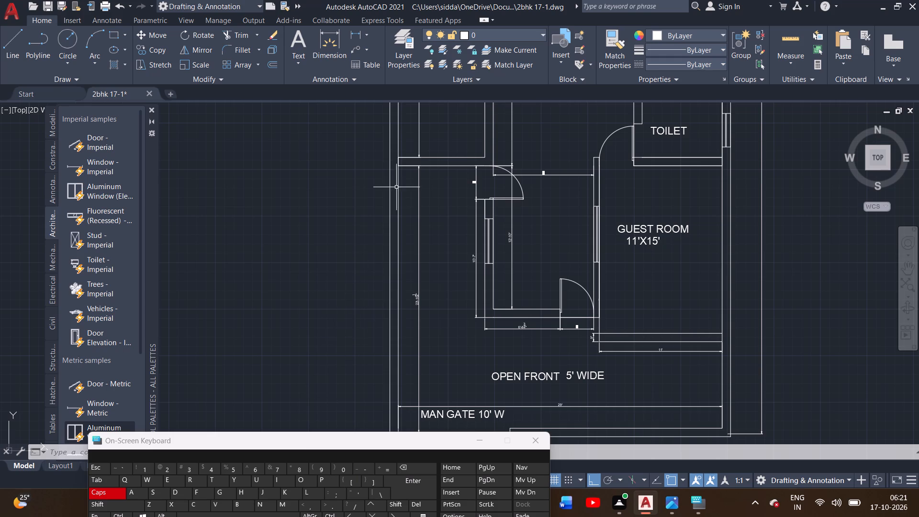
scroll(401, 161, up, 3)
scroll(442, 233, down, 2)
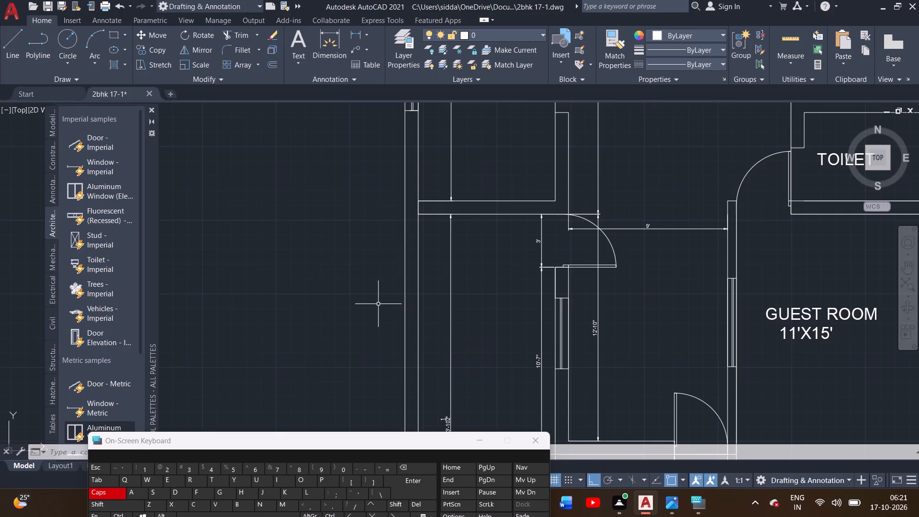
middle_drag(383, 287, 366, 187)
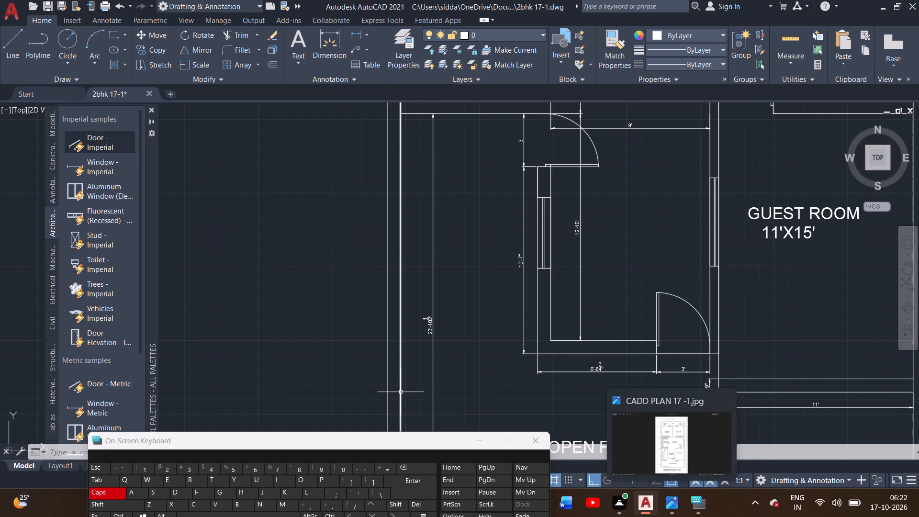
Draw a line from the wall corner at the door below the kitchen, 3' along the kitchen's outer wall away from the door, and 3' down.
click(3, 45)
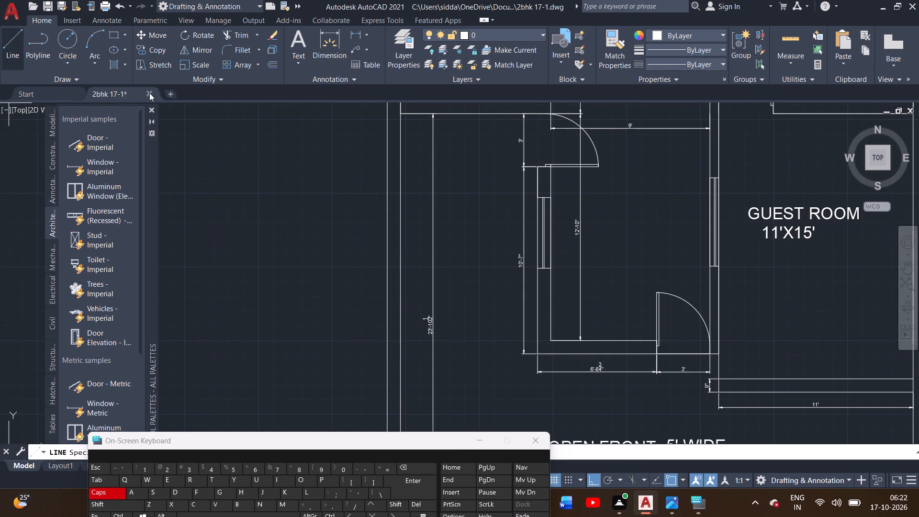
middle_drag(501, 148, 497, 257)
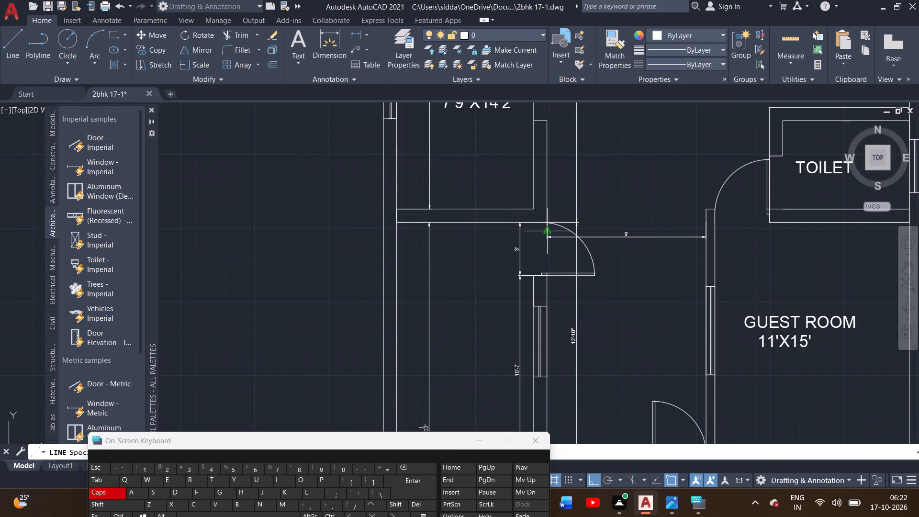
scroll(548, 232, up, 2)
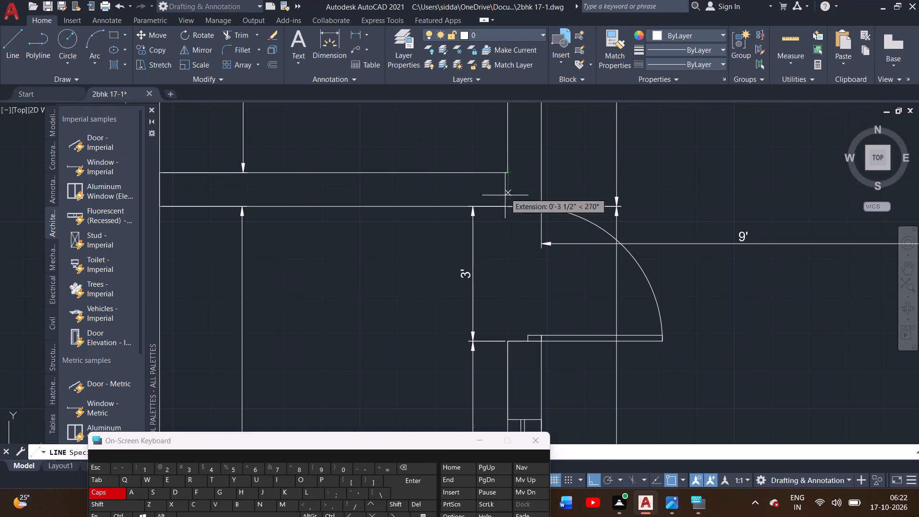
click(505, 203)
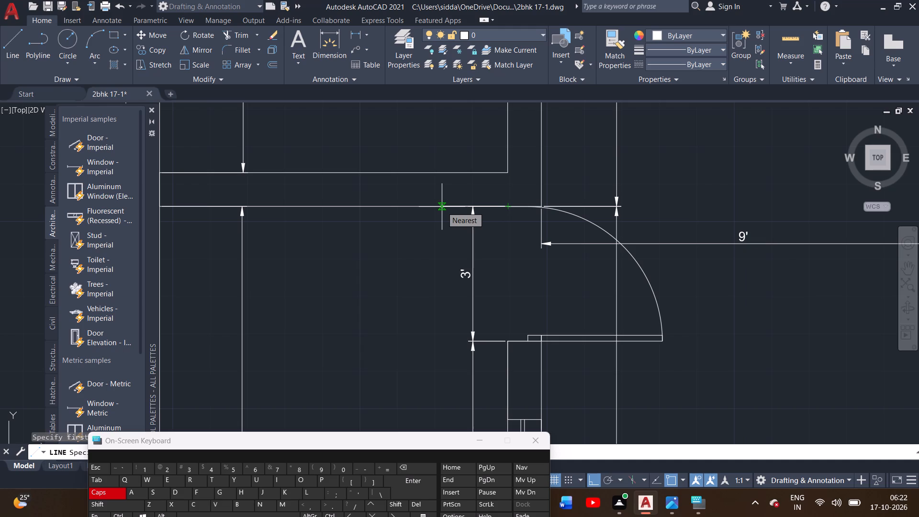
key(3)
key(apostrophe)
key(Return)
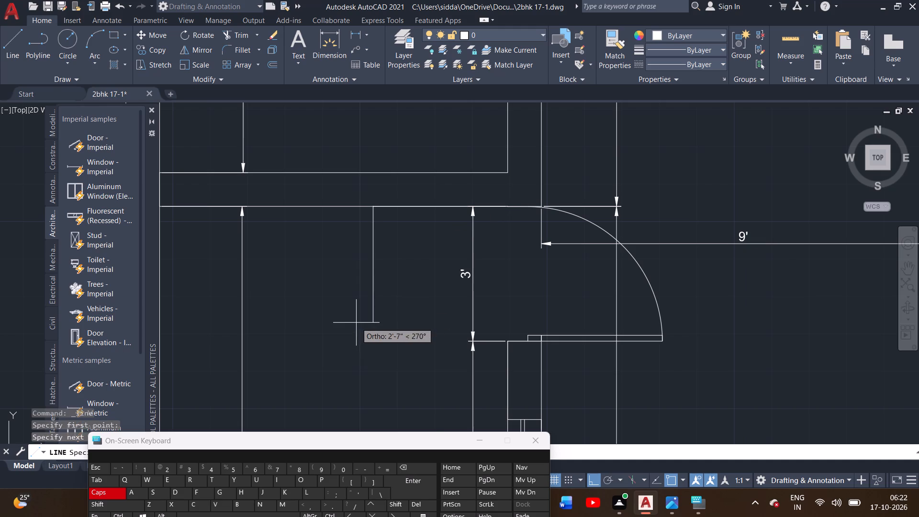
scroll(375, 326, down, 2)
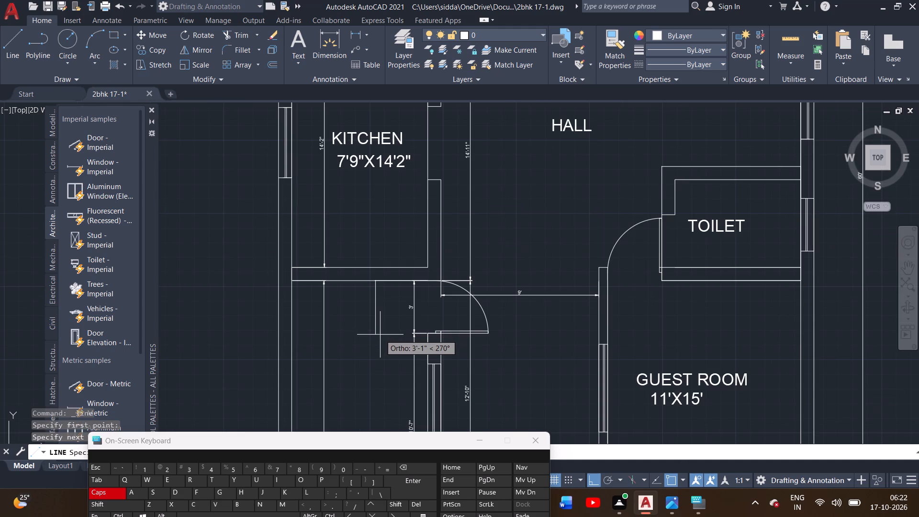
key(3)
key(apostrophe)
key(Return)
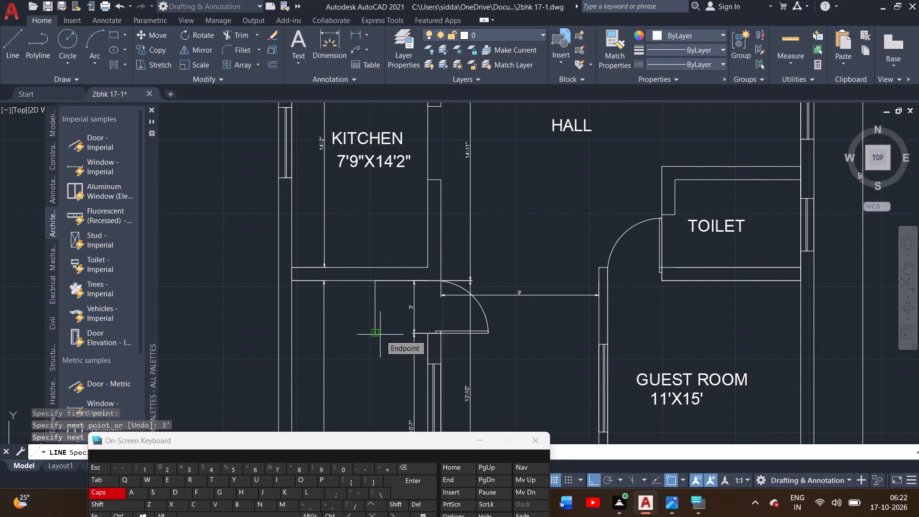
scroll(342, 336, up, 2)
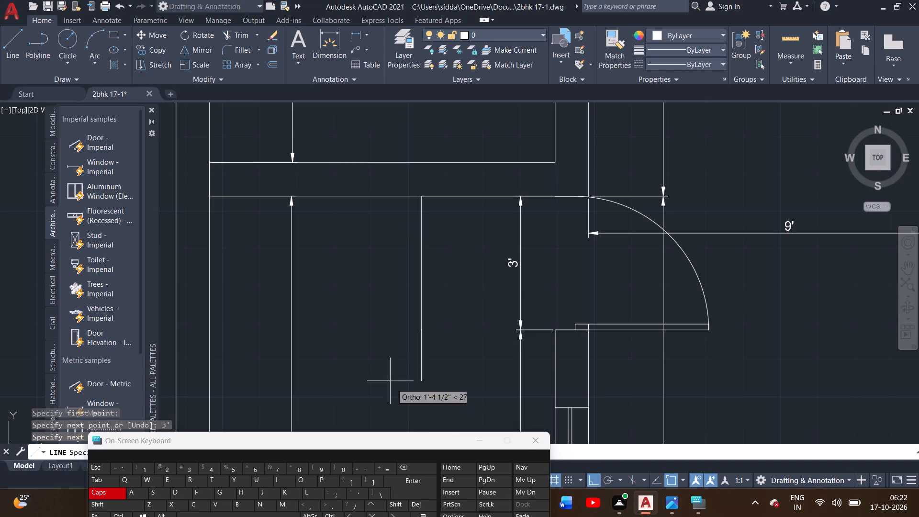
scroll(367, 341, down, 2)
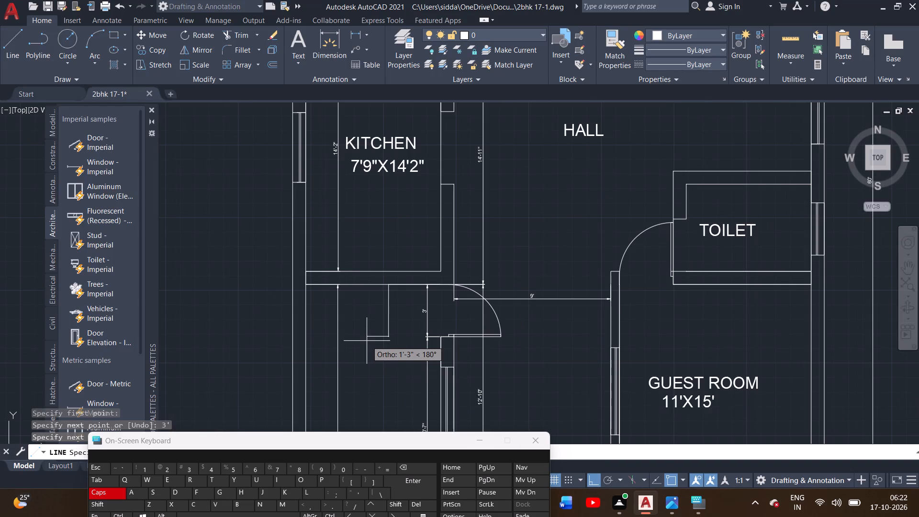
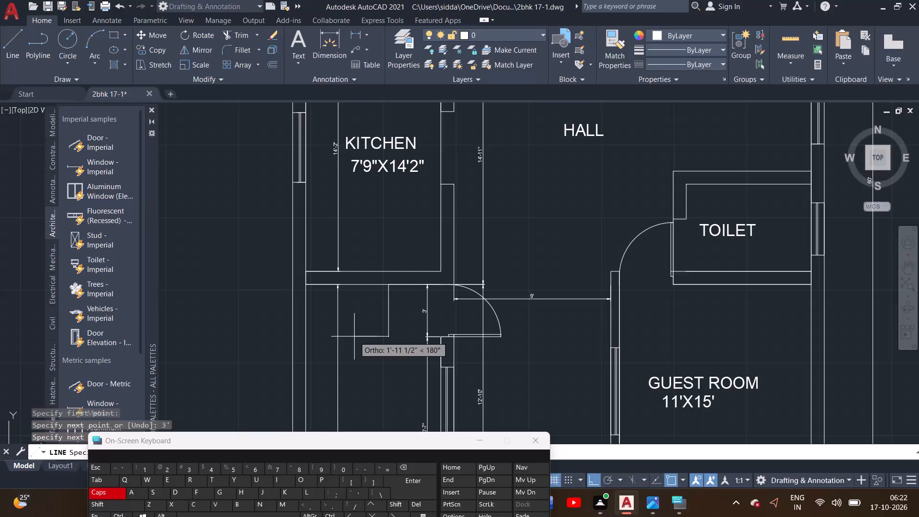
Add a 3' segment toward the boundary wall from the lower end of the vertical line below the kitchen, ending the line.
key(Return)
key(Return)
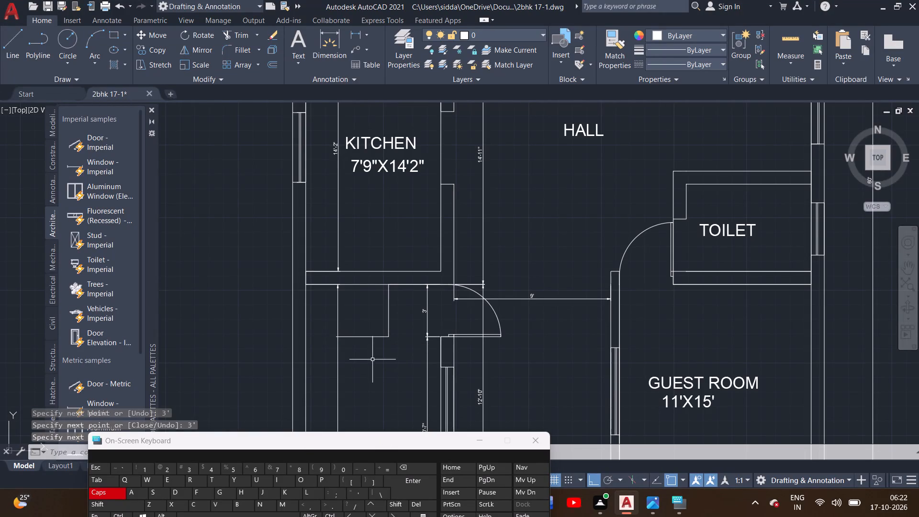
Measure the gap between the free end of the short horizontal line and the boundary wall's inner face.
middle_drag(372, 360, 420, 267)
scroll(360, 237, up, 1)
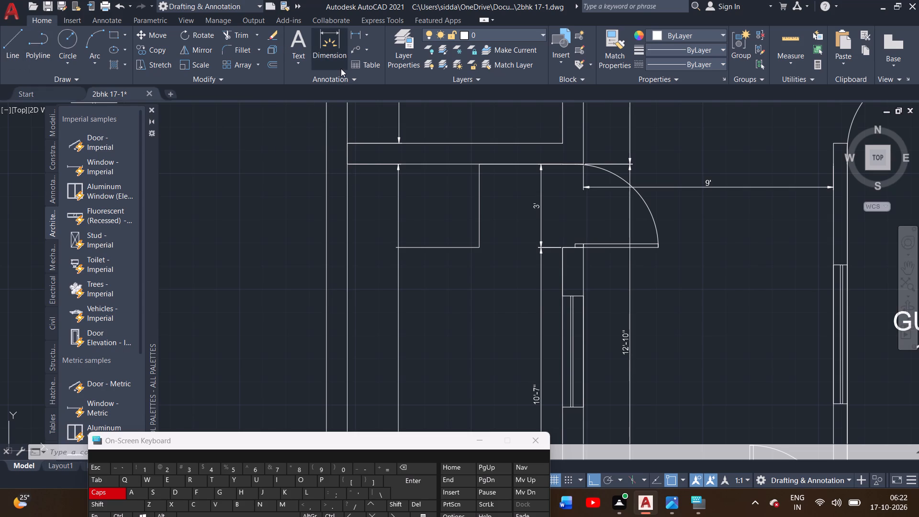
click(326, 45)
scroll(390, 258, up, 2)
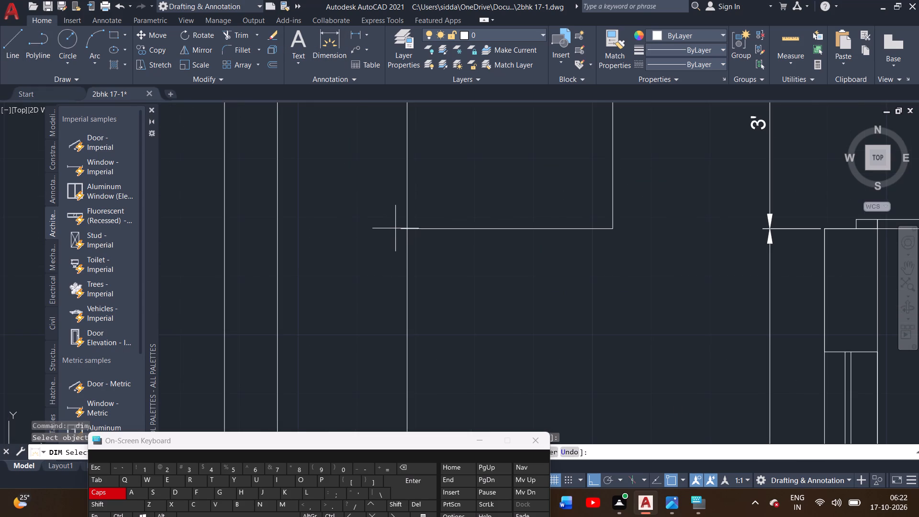
click(400, 227)
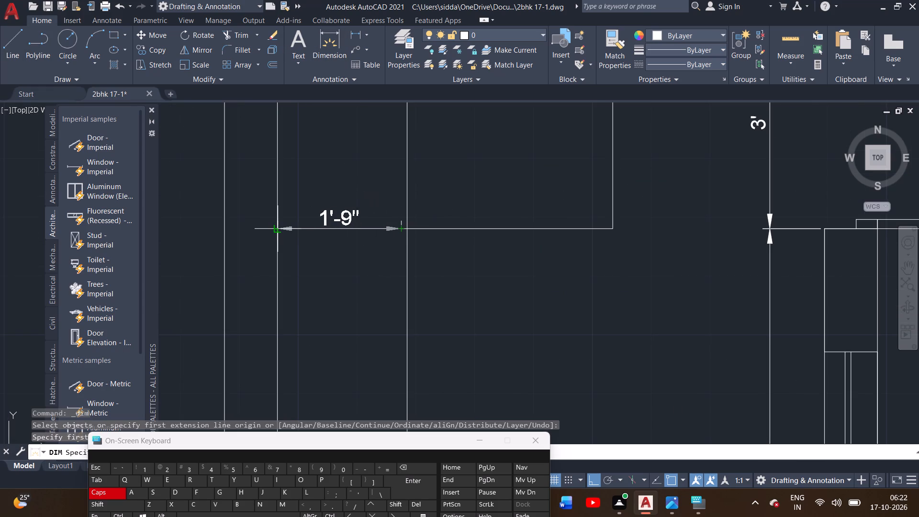
right_click(307, 214)
click(334, 221)
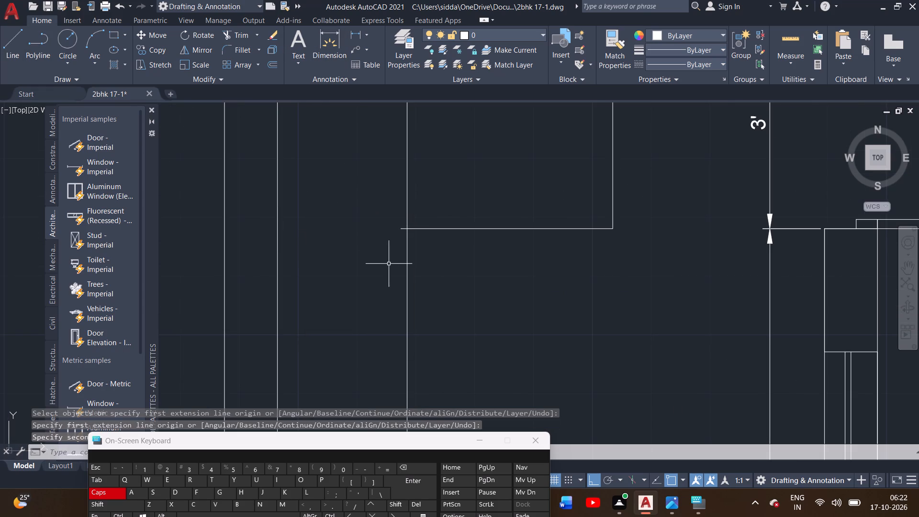
scroll(389, 264, down, 3)
middle_drag(424, 240, 343, 223)
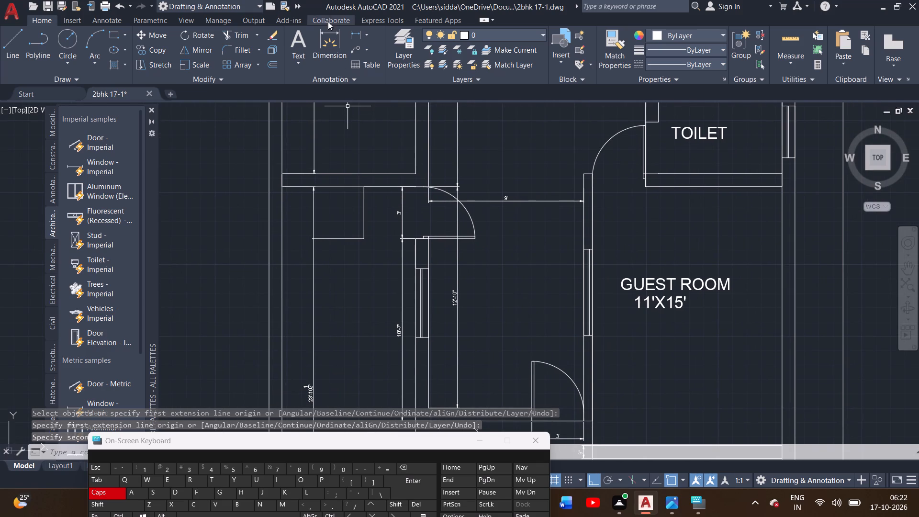
Measure downward along the short vertical line below the kitchen, starting from its upper end at the kitchen's outer wall.
double_click(325, 42)
scroll(367, 218, up, 2)
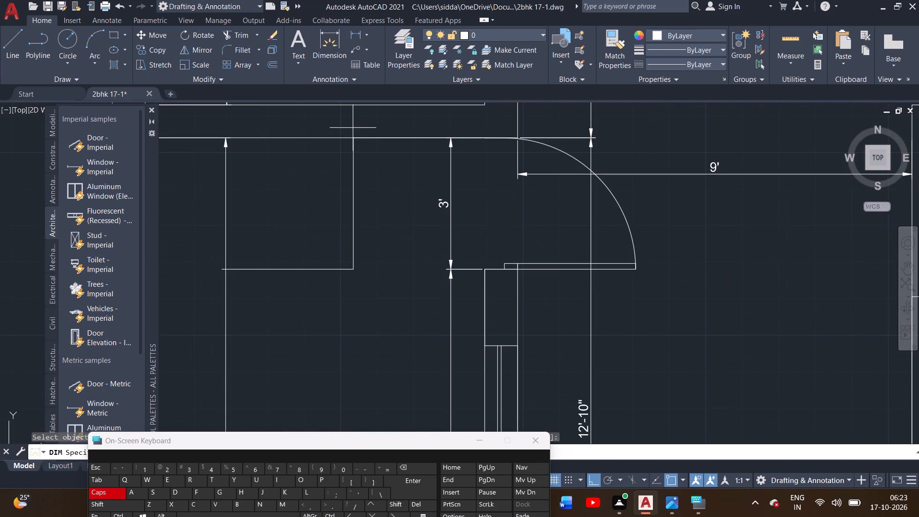
click(353, 137)
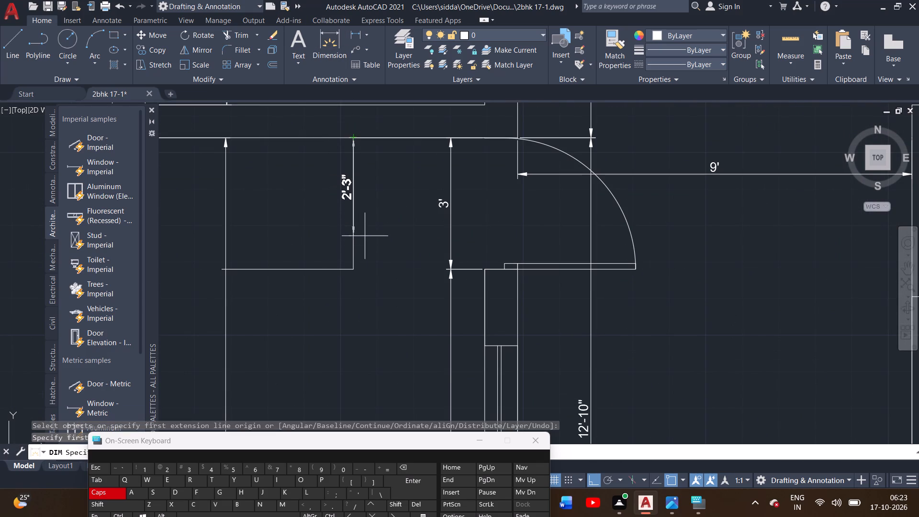
right_click(365, 236)
click(384, 242)
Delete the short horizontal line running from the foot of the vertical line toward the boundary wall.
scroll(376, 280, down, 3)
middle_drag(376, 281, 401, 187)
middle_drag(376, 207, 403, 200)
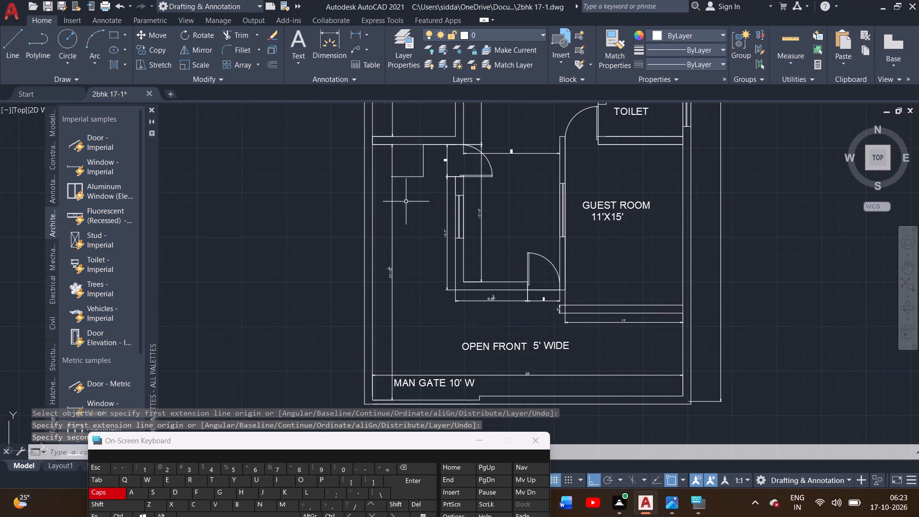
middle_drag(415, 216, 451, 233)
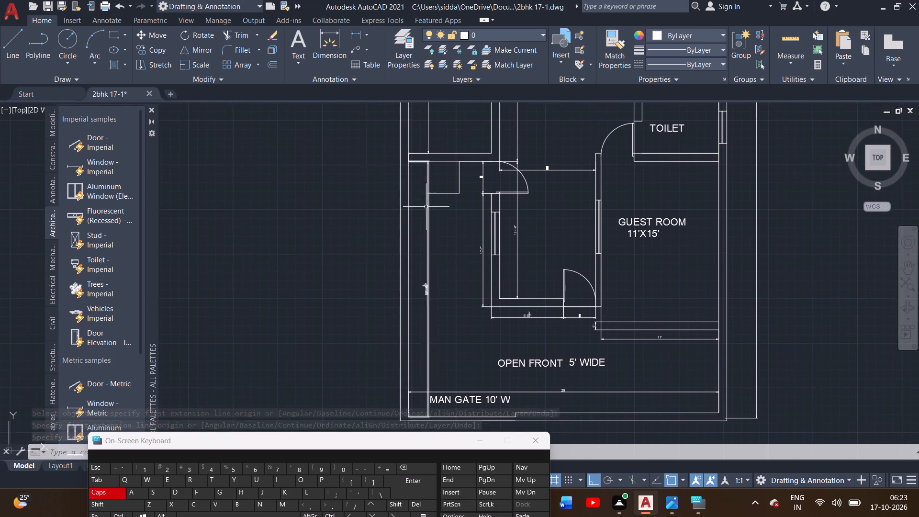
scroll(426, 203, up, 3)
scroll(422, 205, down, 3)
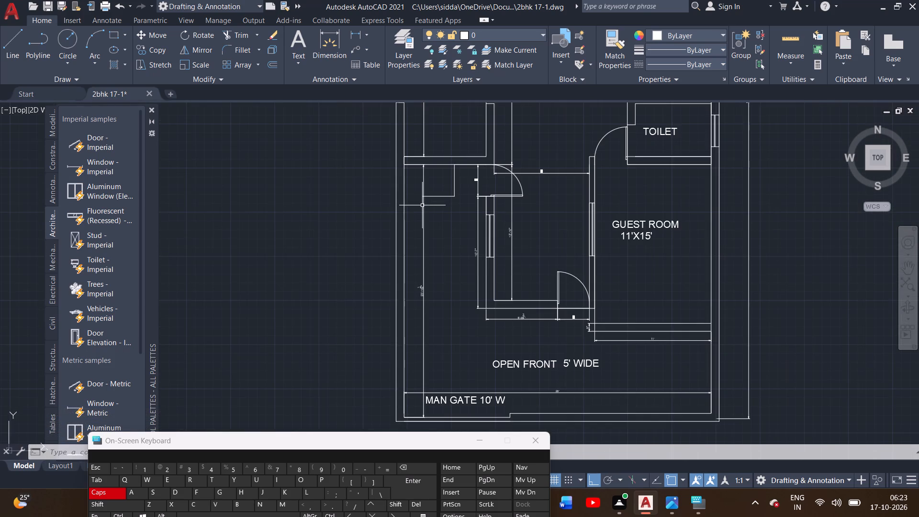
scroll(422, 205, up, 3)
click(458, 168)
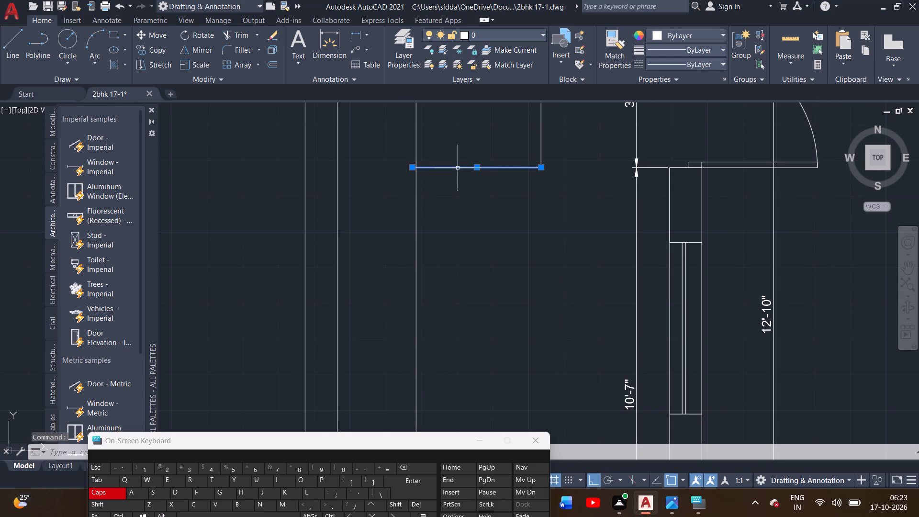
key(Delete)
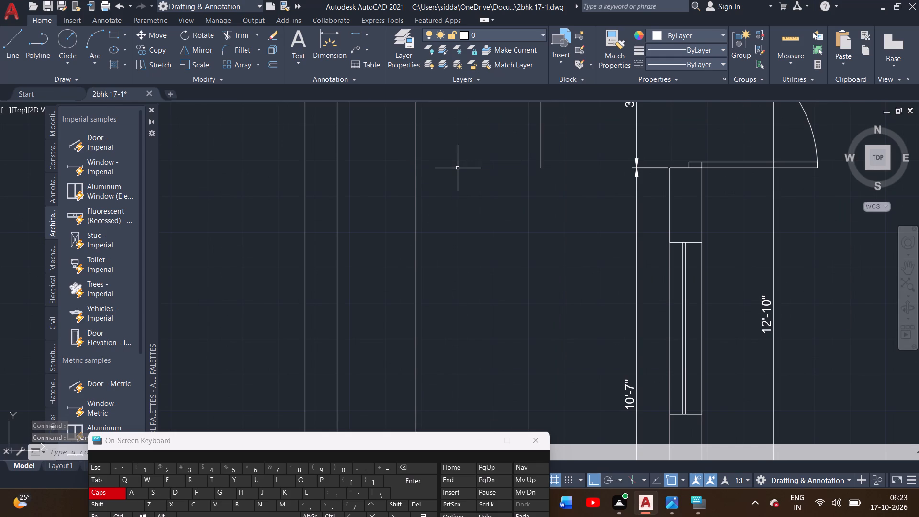
Measure the horizontal distance from the lower end of the vertical line to the boundary wall's inner face.
scroll(487, 183, down, 2)
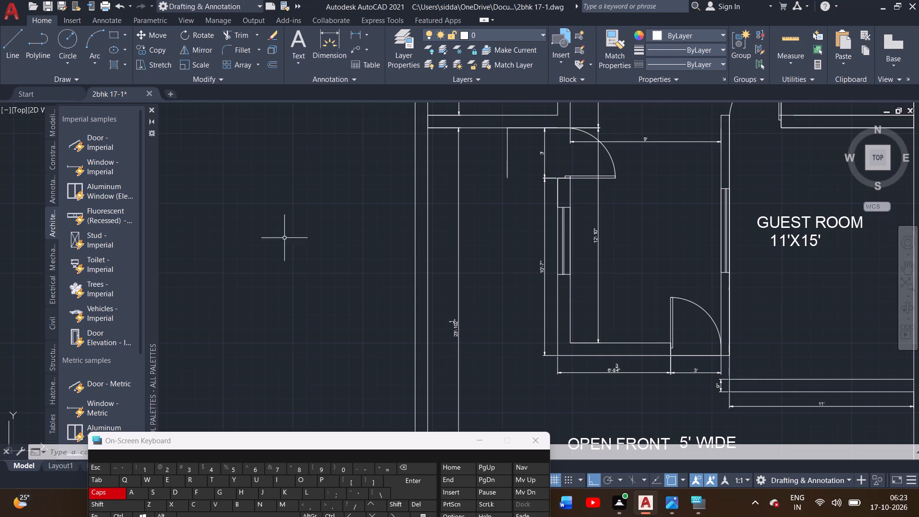
click(325, 49)
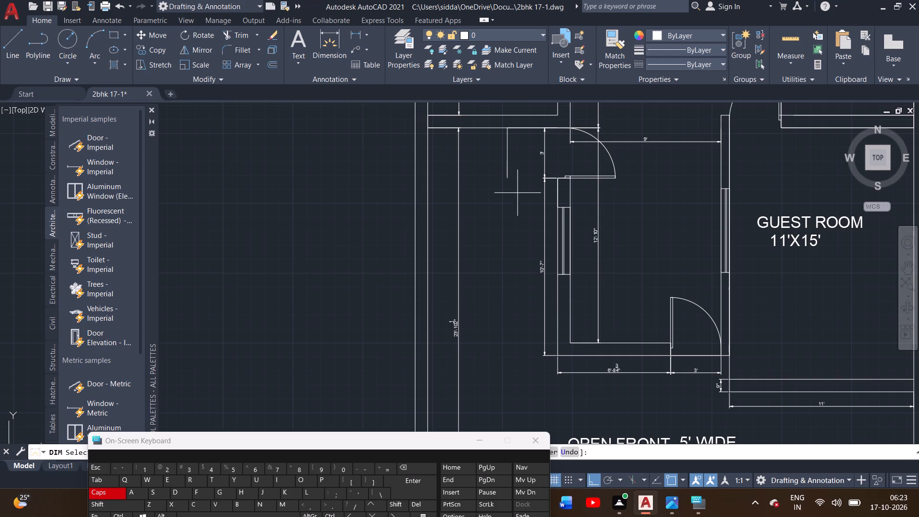
click(511, 176)
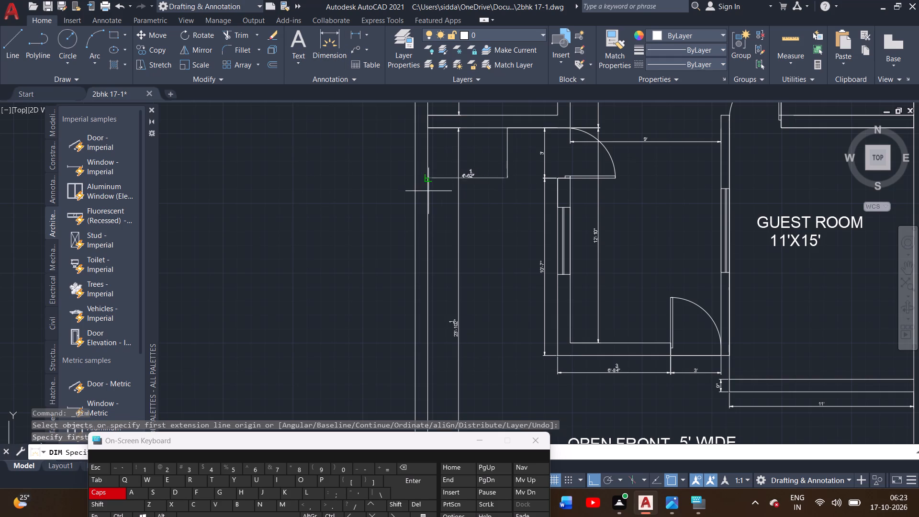
scroll(425, 180, up, 3)
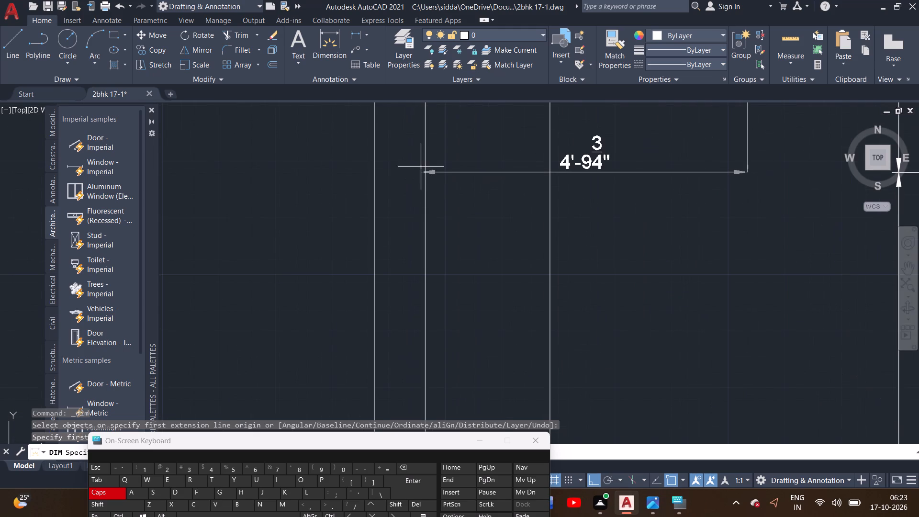
right_click(426, 161)
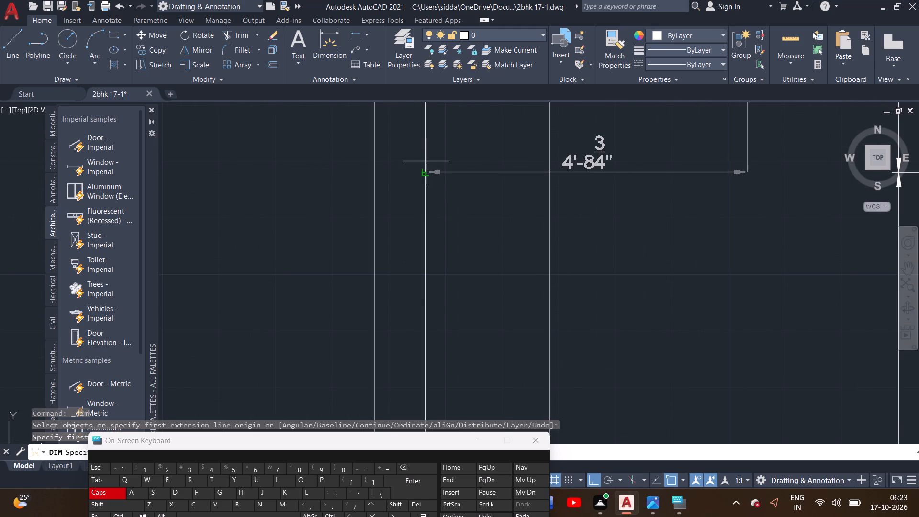
click(444, 169)
scroll(524, 204, down, 2)
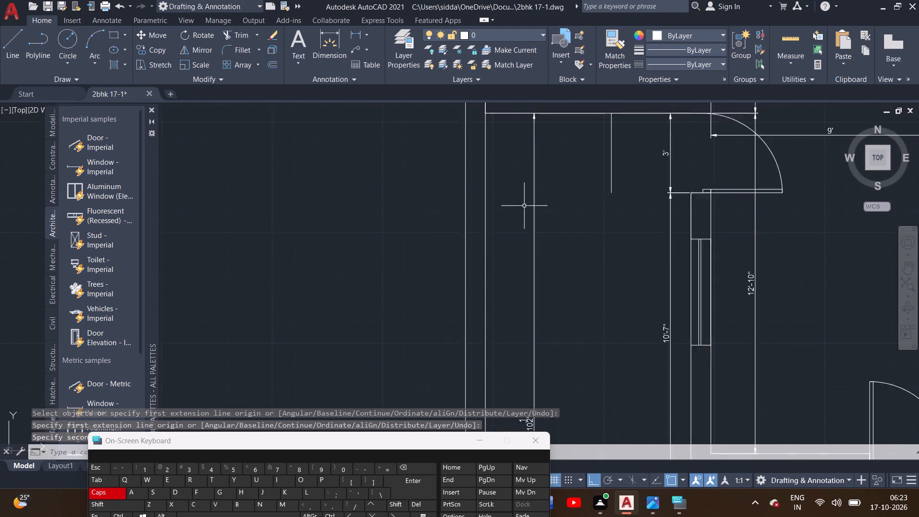
Delete the remaining 3' vertical line beside the door below the kitchen.
scroll(524, 206, down, 1)
click(580, 186)
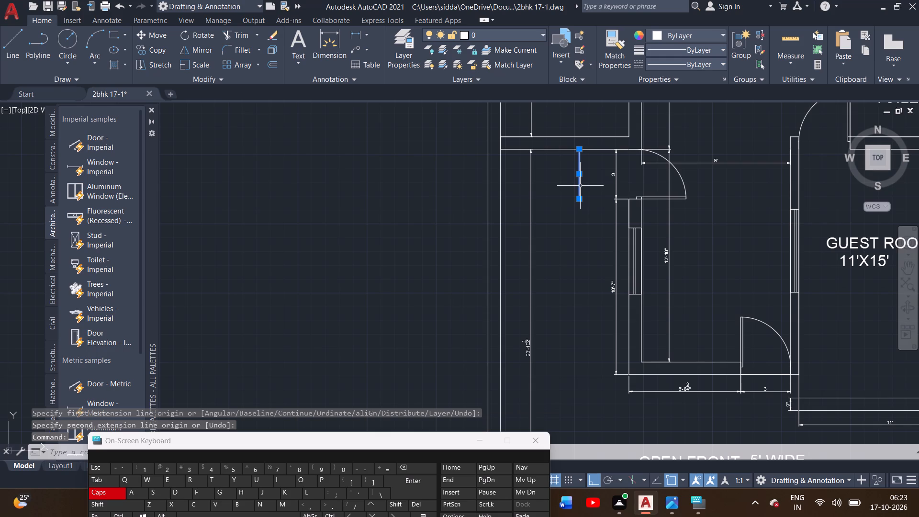
key(Delete)
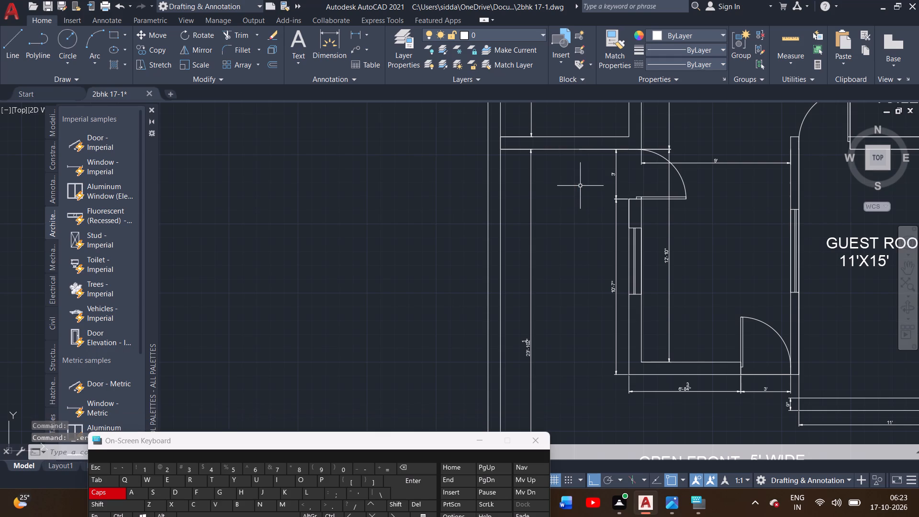
Measure along the kitchen's outer wall from the boundary wall corner toward the door below the kitchen.
click(337, 37)
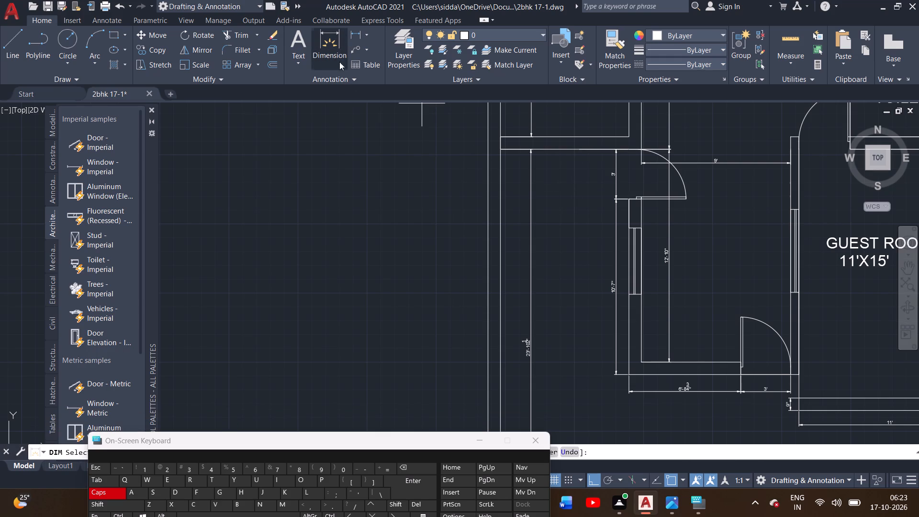
scroll(514, 157, up, 1)
middle_drag(513, 154, 507, 233)
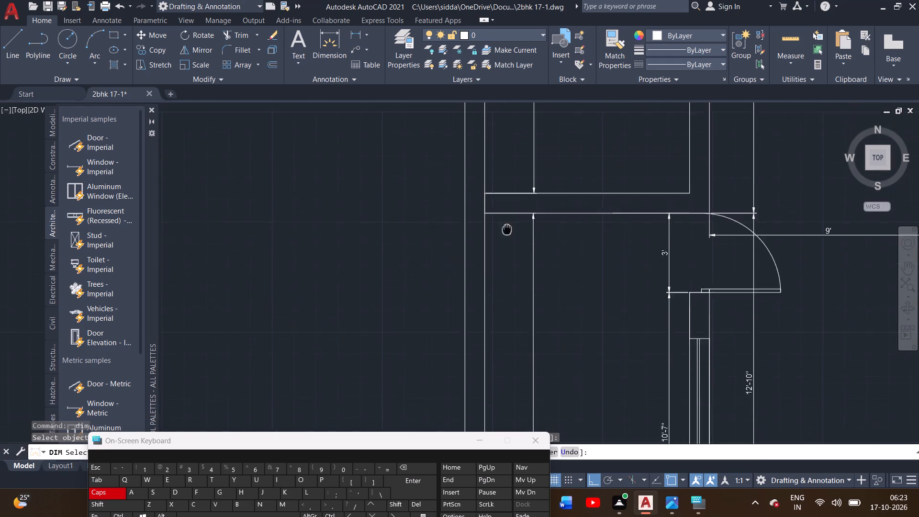
middle_drag(507, 233, 507, 243)
click(483, 233)
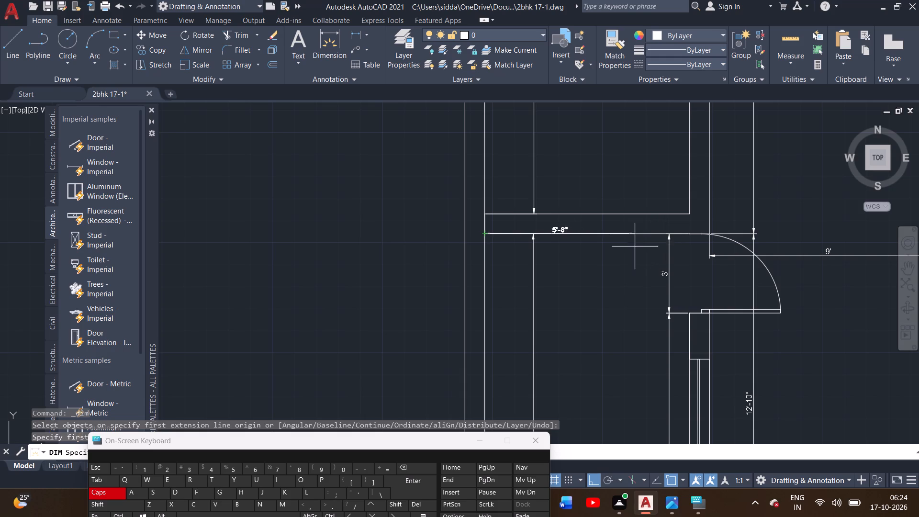
right_click(598, 254)
click(612, 265)
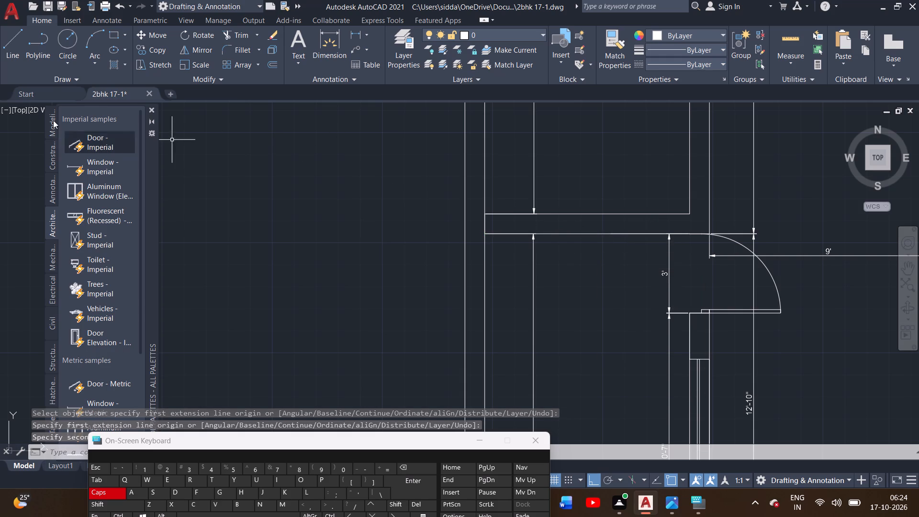
Draw a line chain from the boundary wall corner 6' along the kitchen's outer wall, 3' down, and 3' back toward the boundary wall.
click(3, 48)
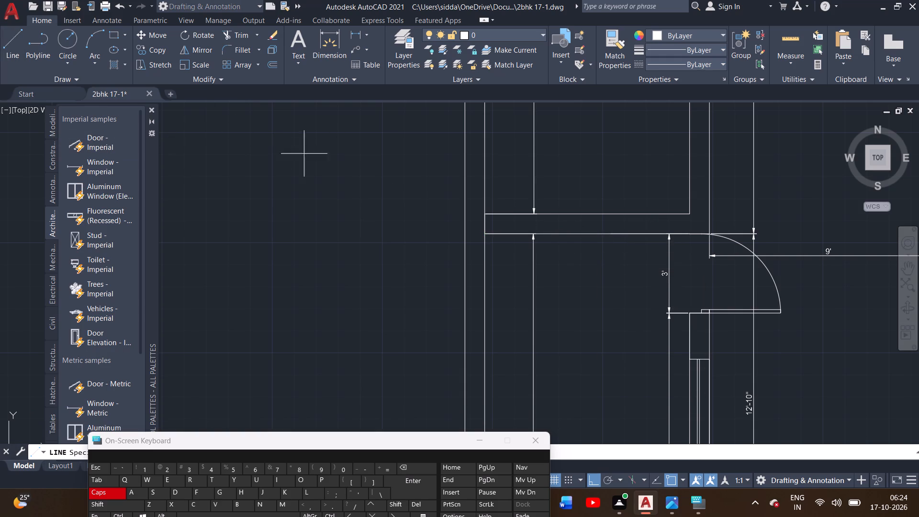
click(484, 232)
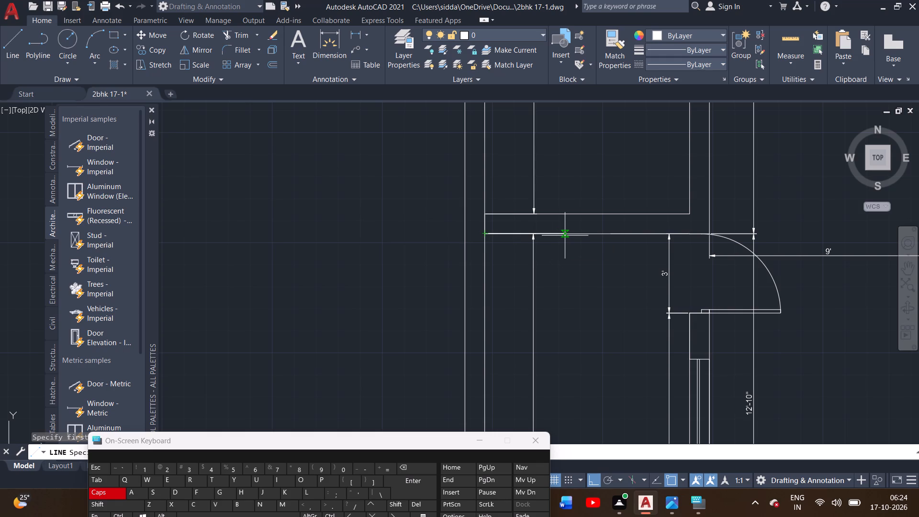
key(6)
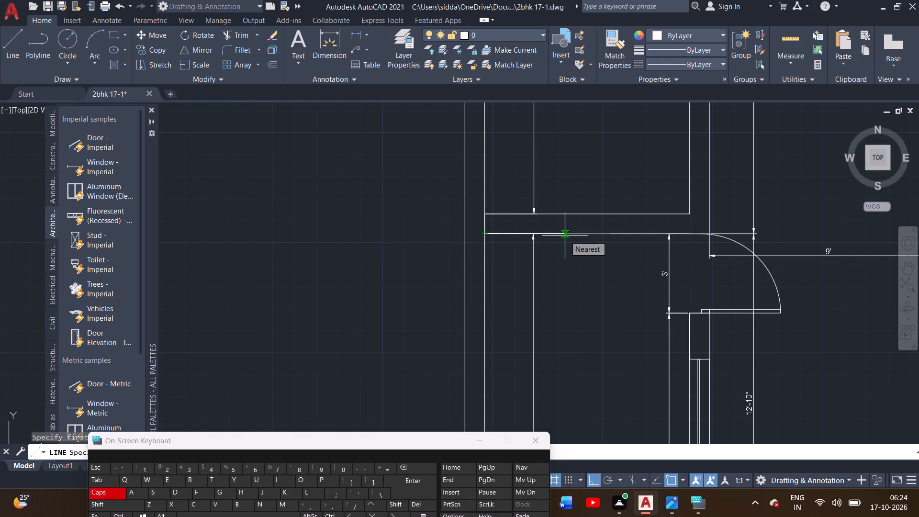
key(apostrophe)
key(Return)
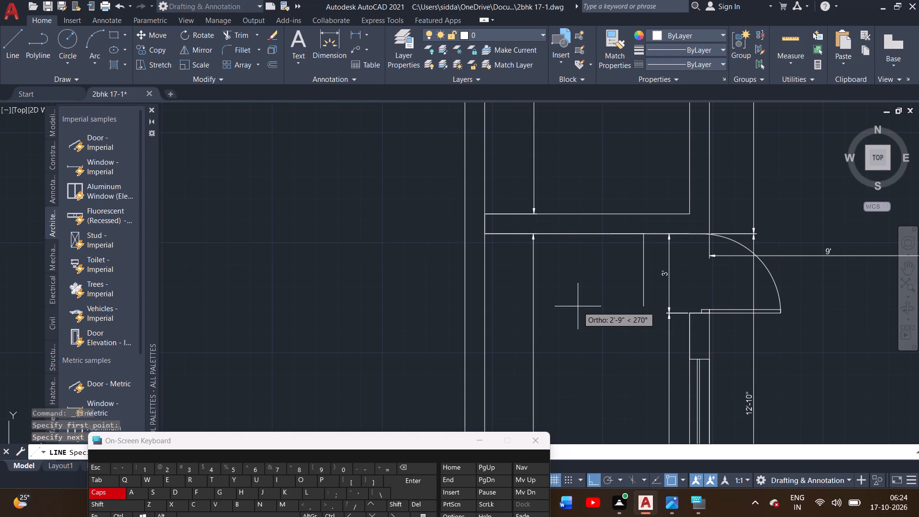
key(3)
key(apostrophe)
key(Return)
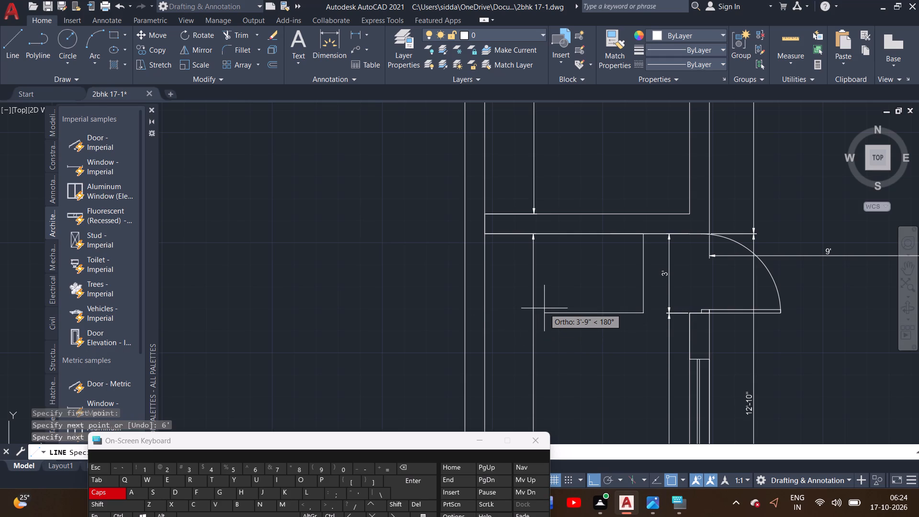
key(3)
key(apostrophe)
key(Return)
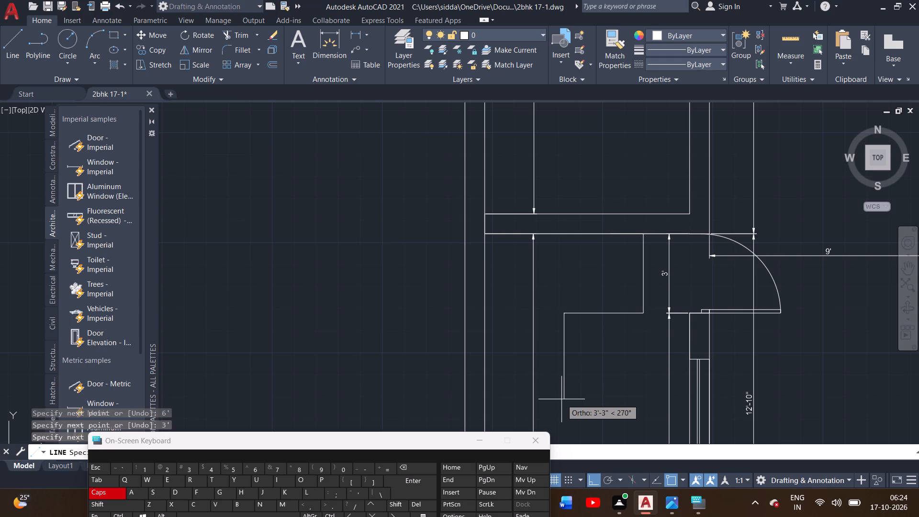
Continue the line straight down to about mid-height beside the boundary wall, and close it horizontally onto the wall's inner face.
middle_drag(551, 399, 515, 248)
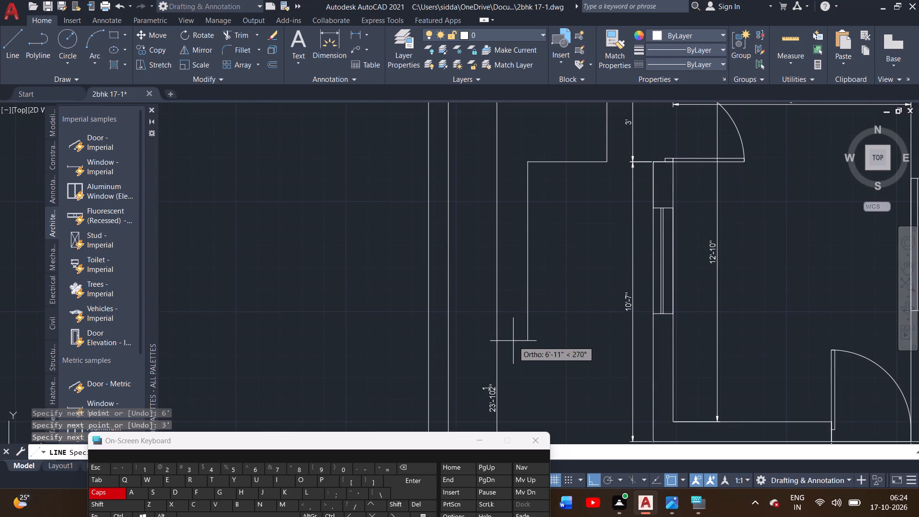
middle_drag(501, 331, 500, 253)
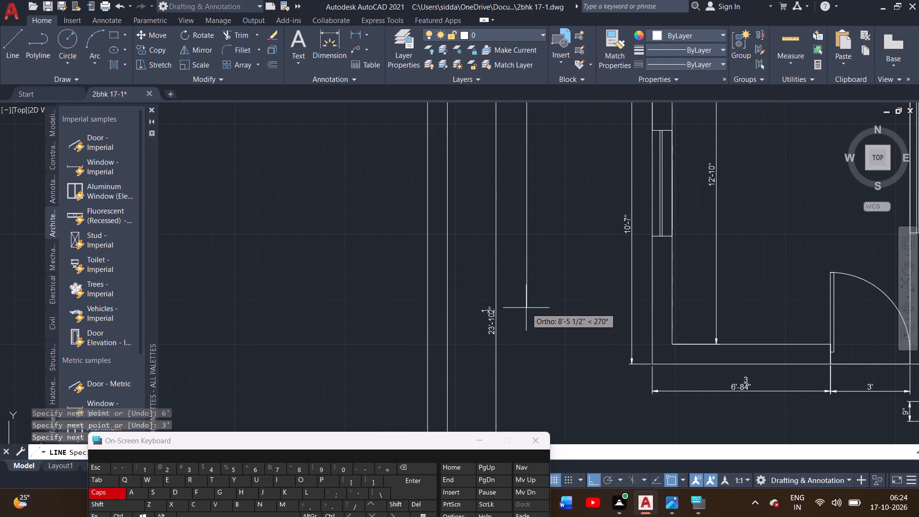
middle_drag(526, 308, 538, 376)
scroll(538, 376, down, 1)
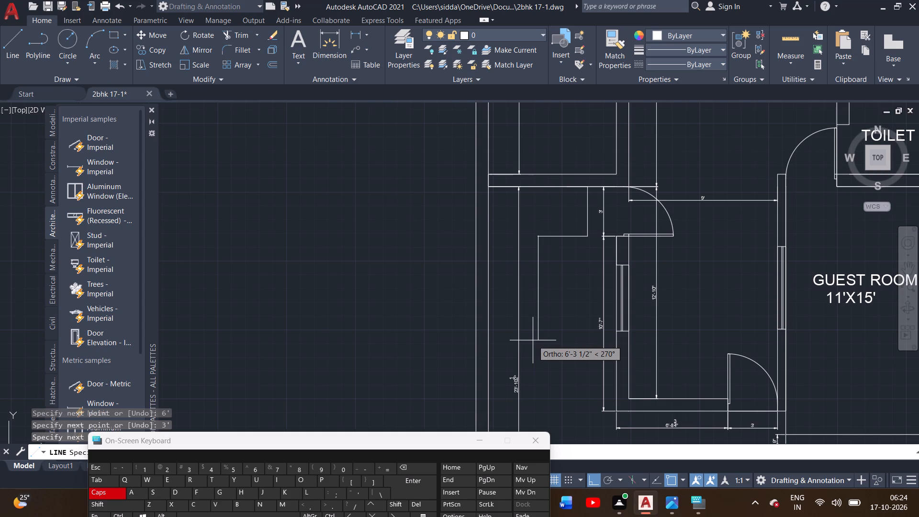
middle_drag(536, 348, 522, 319)
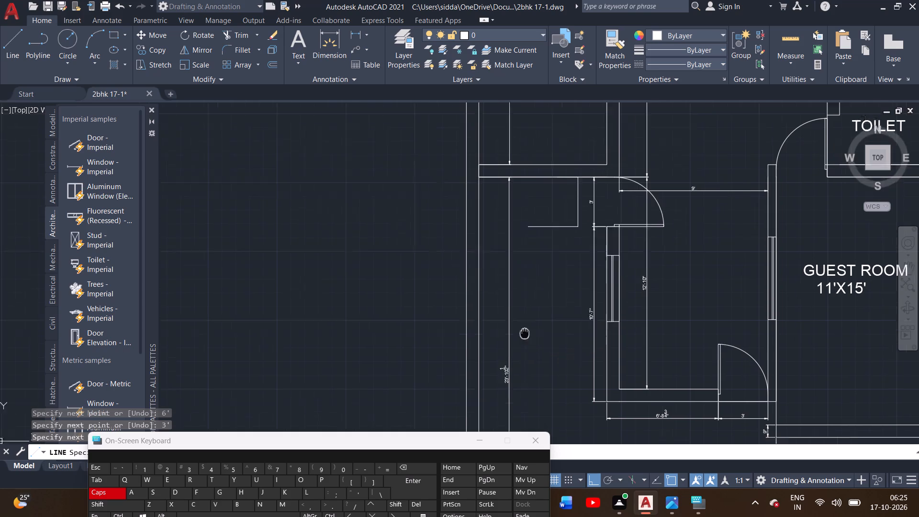
middle_drag(522, 319, 518, 316)
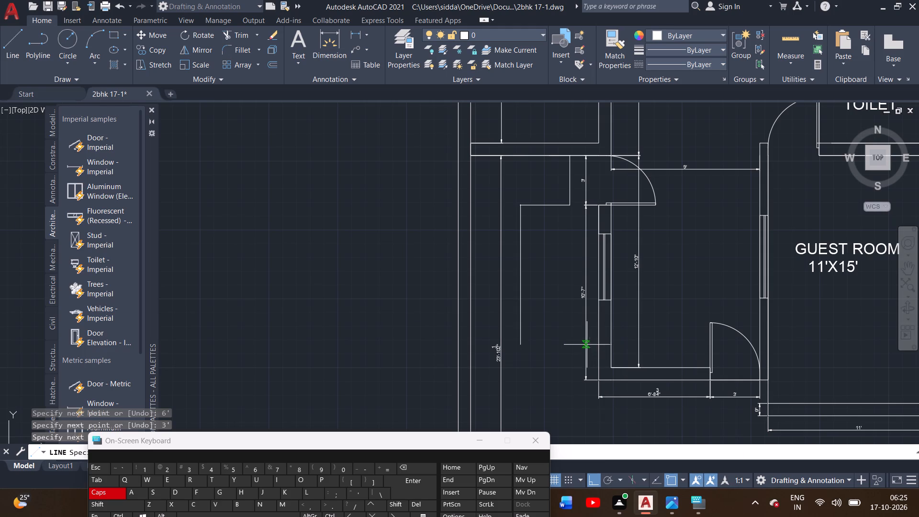
double_click(539, 325)
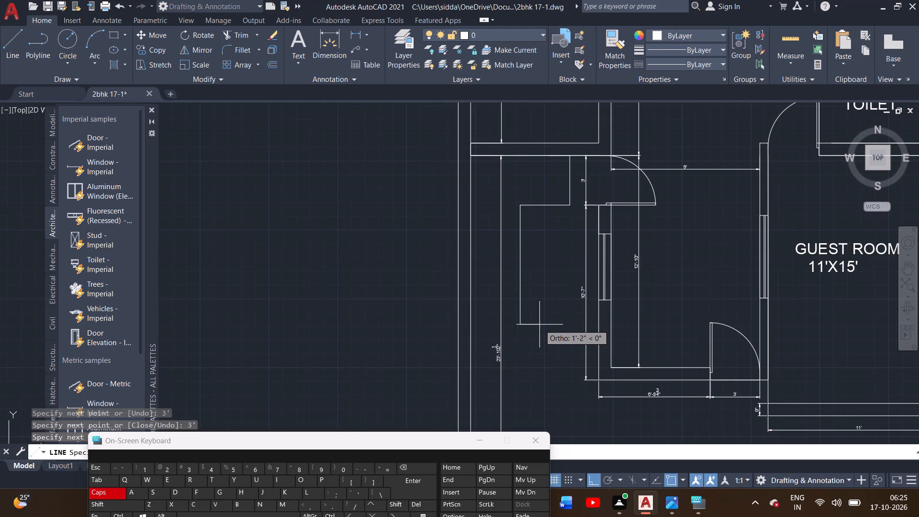
click(472, 321)
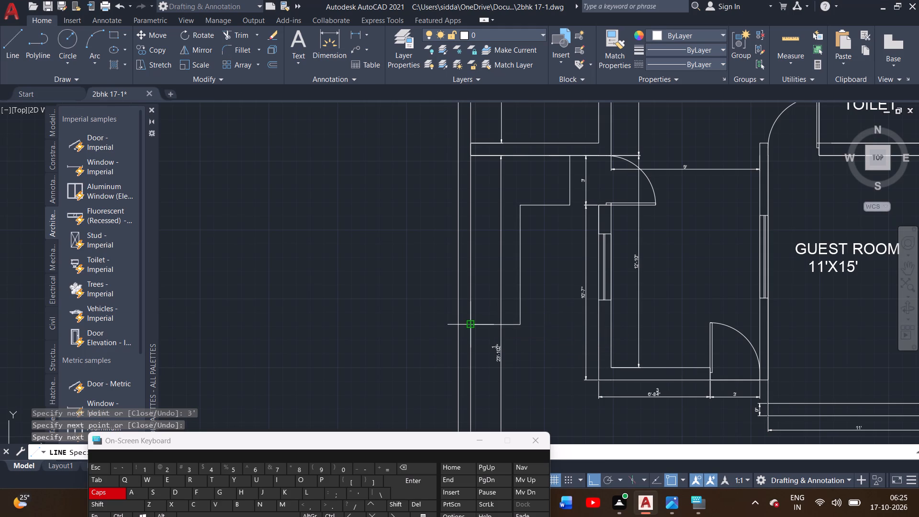
right_click(472, 321)
click(495, 325)
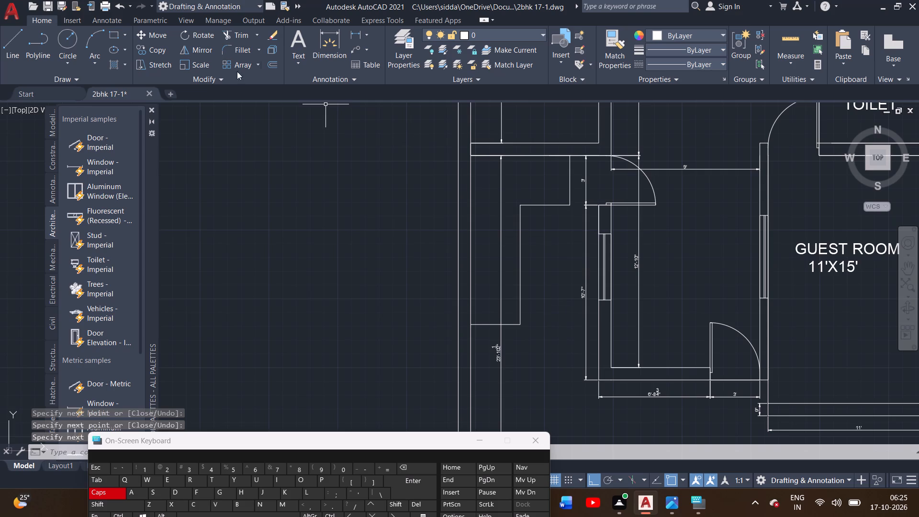
Draw a line 1' up the boundary wall from the outline's bottom corner and across to the outline's long vertical line.
click(7, 54)
scroll(432, 306, up, 2)
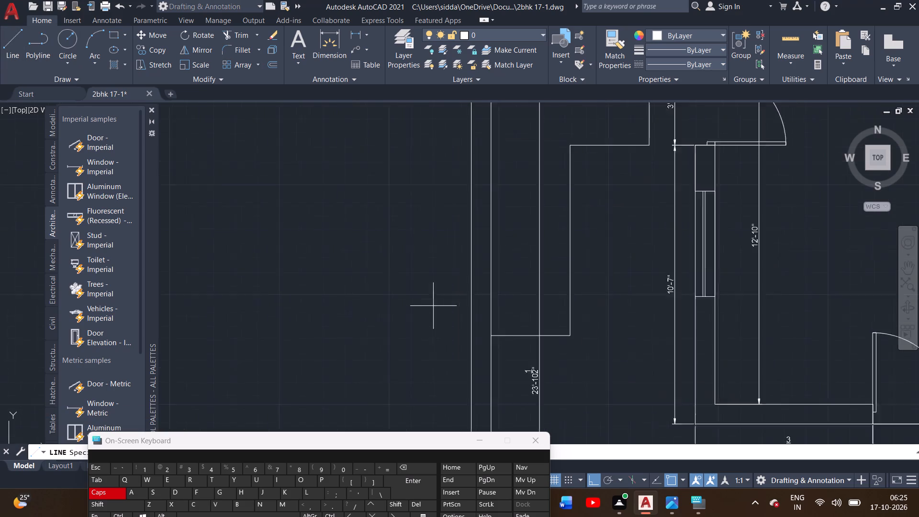
scroll(436, 306, up, 1)
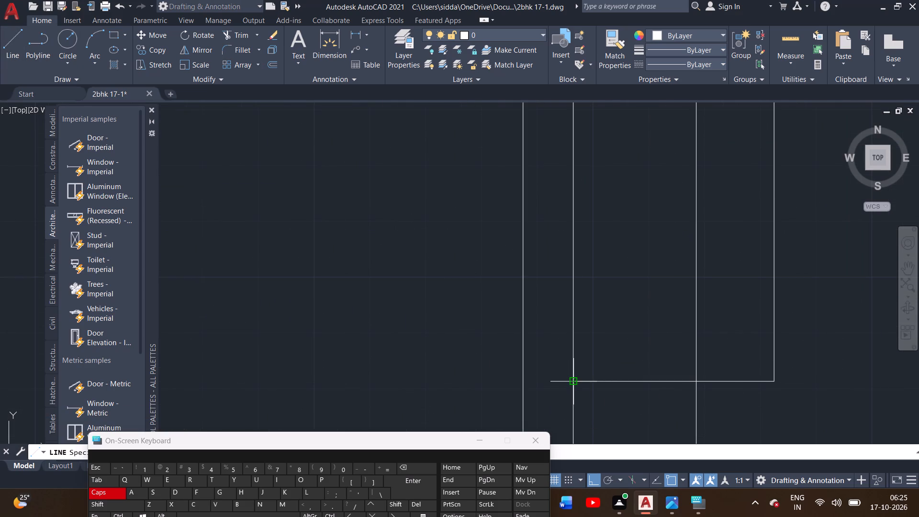
scroll(575, 383, up, 1)
click(570, 382)
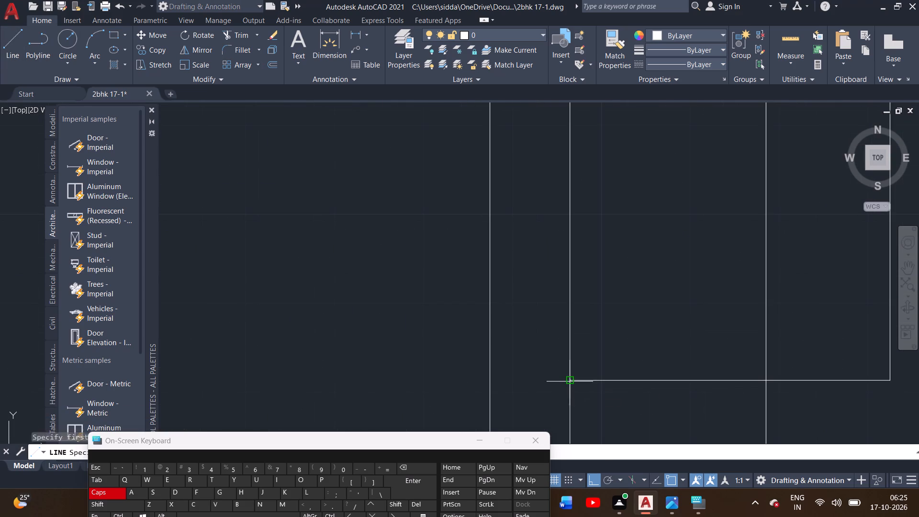
scroll(560, 333, down, 1)
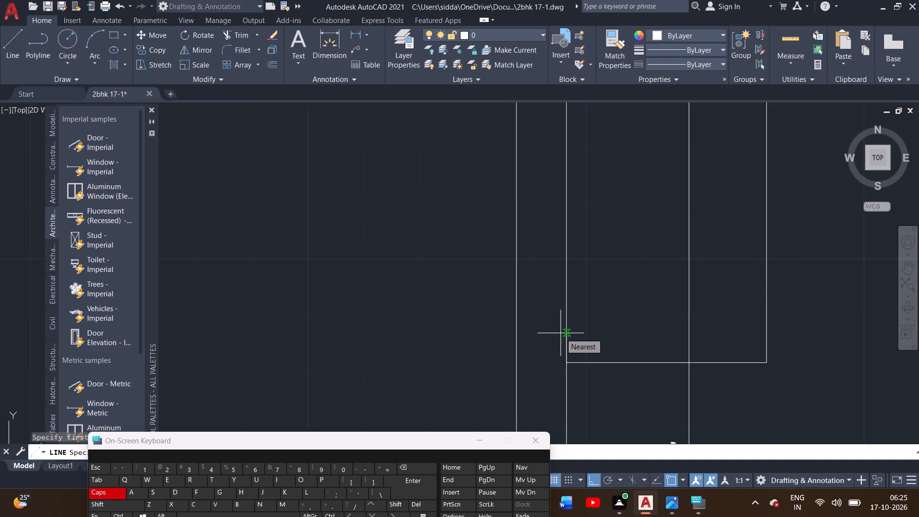
key(1)
key(apostrophe)
key(Return)
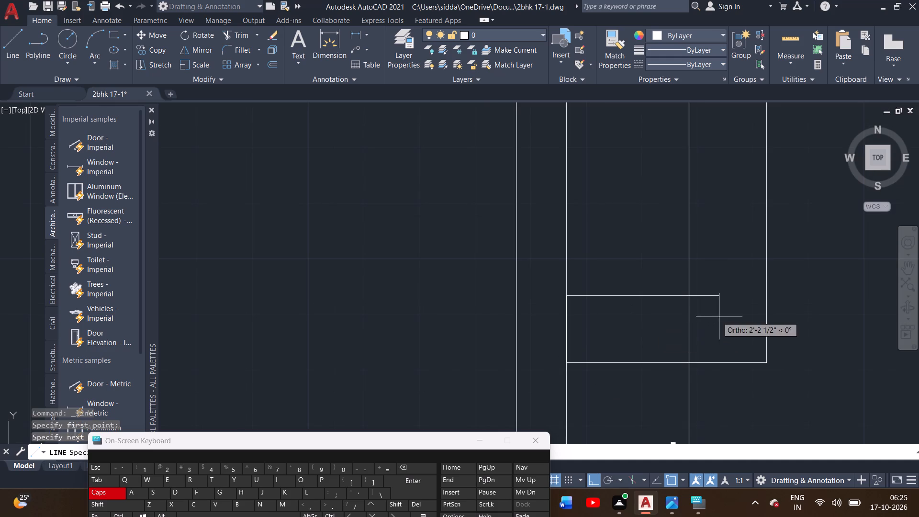
click(767, 300)
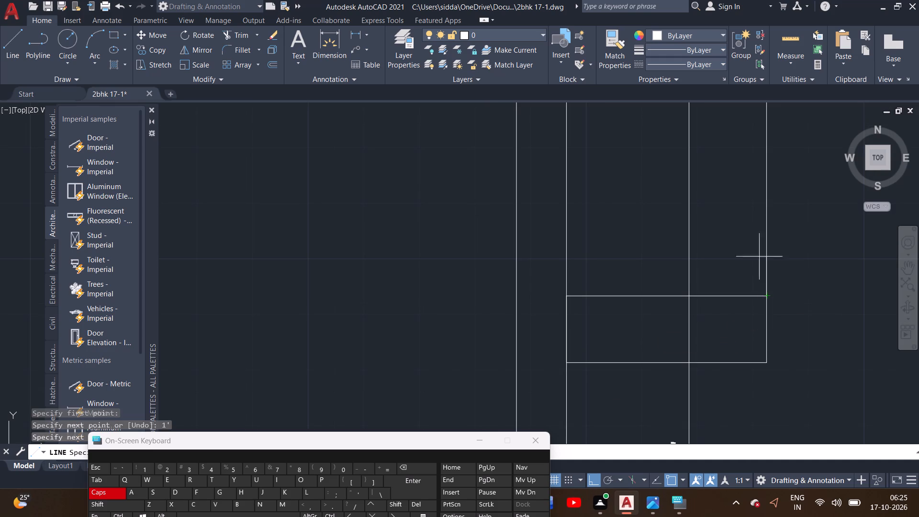
Continue the zigzag with two more horizontal lines between the boundary wall and the vertical line, each 1' above the previous one.
key(1)
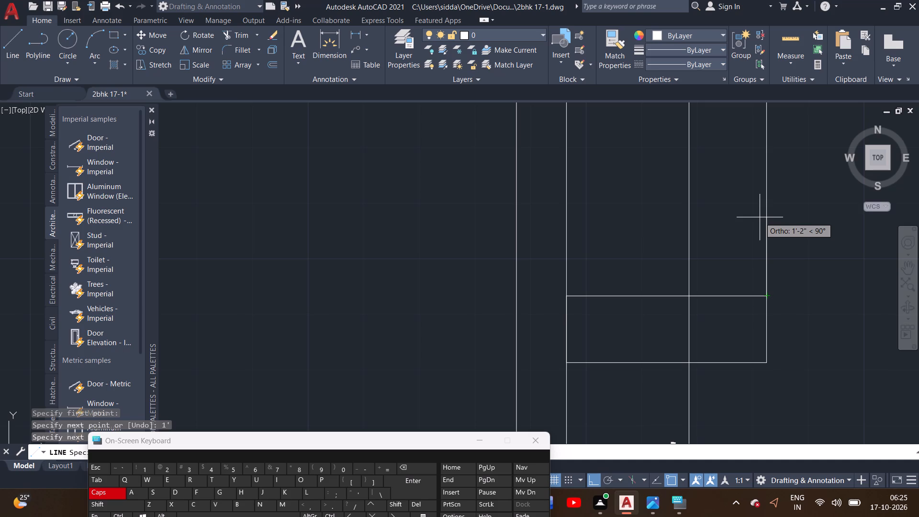
key(apostrophe)
key(Return)
scroll(760, 217, down, 1)
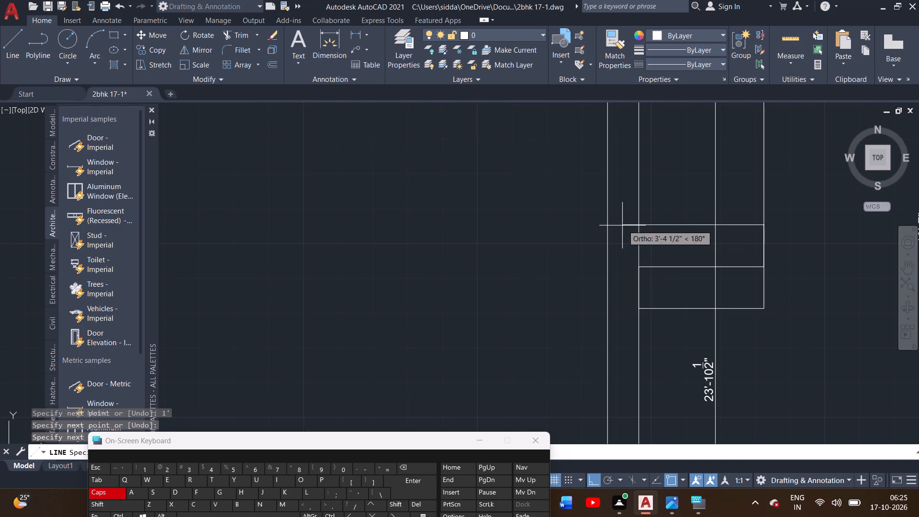
click(641, 224)
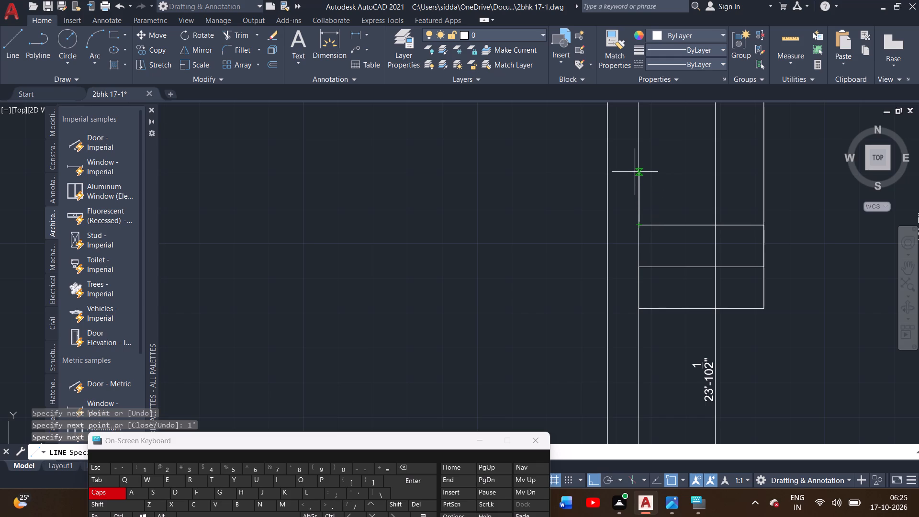
key(1)
key(apostrophe)
key(Return)
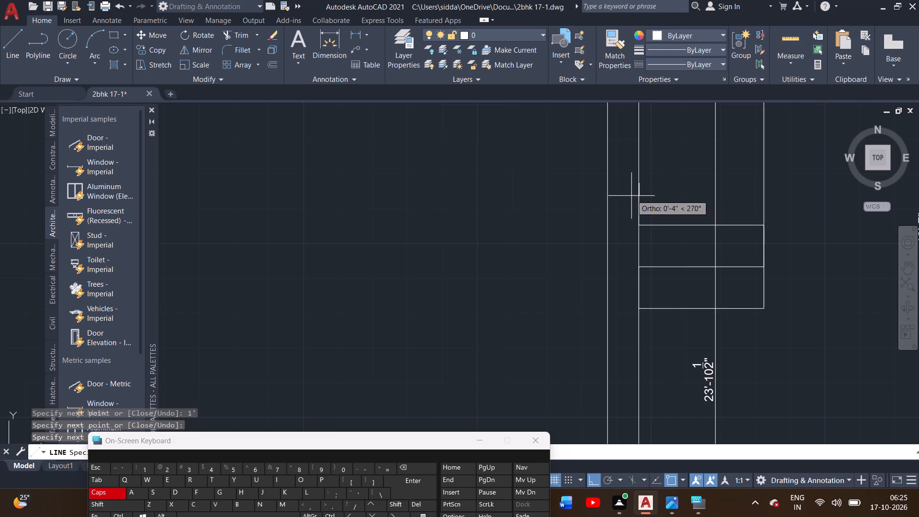
click(763, 186)
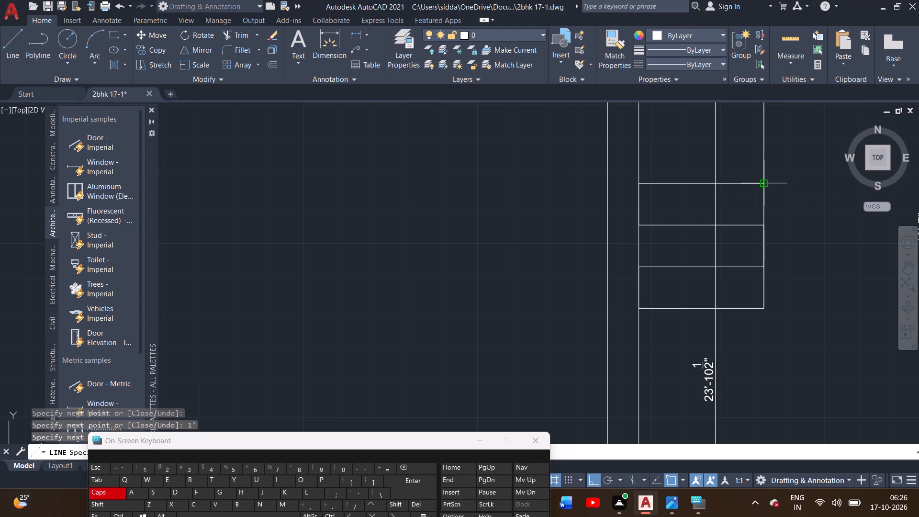
Continue the zigzag with two more horizontal lines between the boundary wall and the outline's long vertical line, each 1' above the previous one.
scroll(773, 156, down, 1)
middle_drag(773, 156, 791, 258)
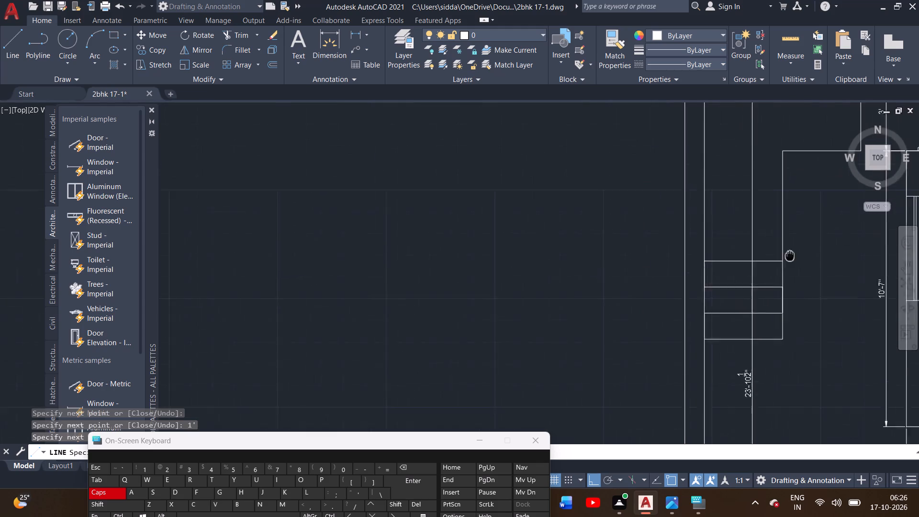
middle_drag(791, 258, 794, 281)
scroll(794, 281, down, 1)
middle_drag(794, 281, 740, 196)
scroll(740, 196, up, 1)
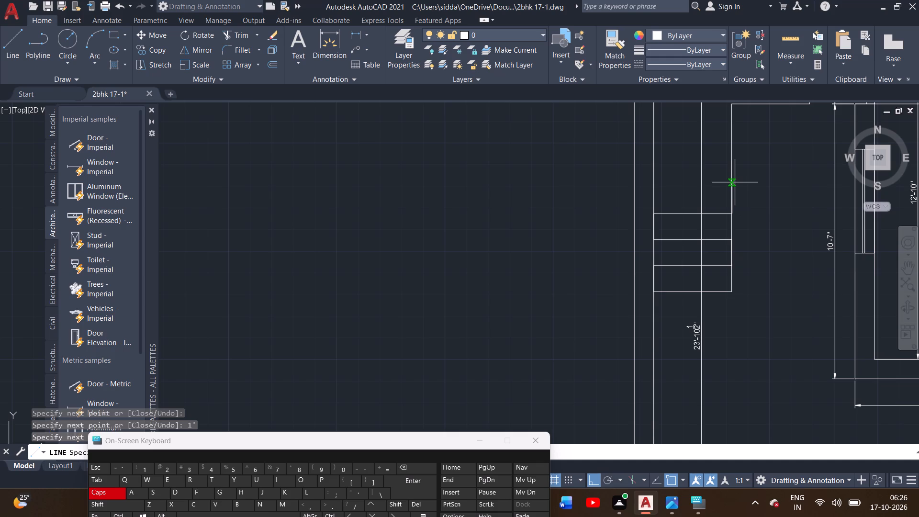
key(1)
key(apostrophe)
key(Return)
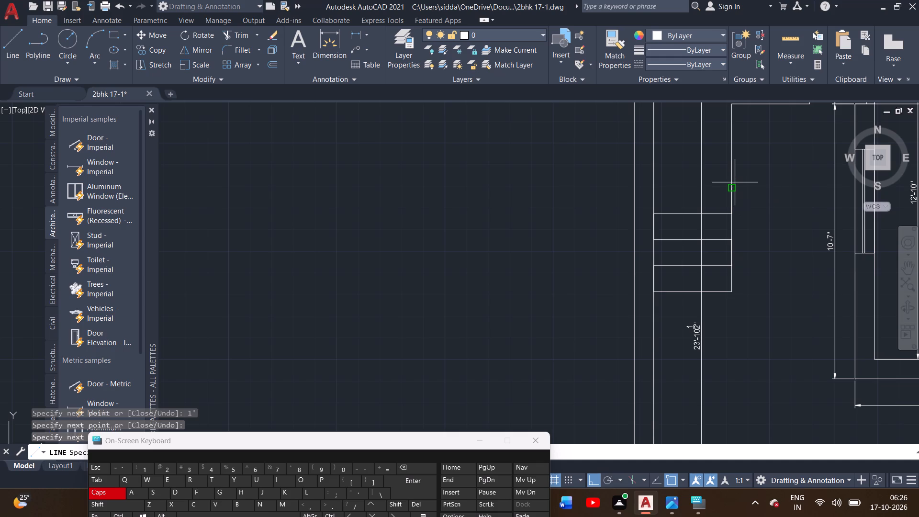
scroll(658, 188, up, 2)
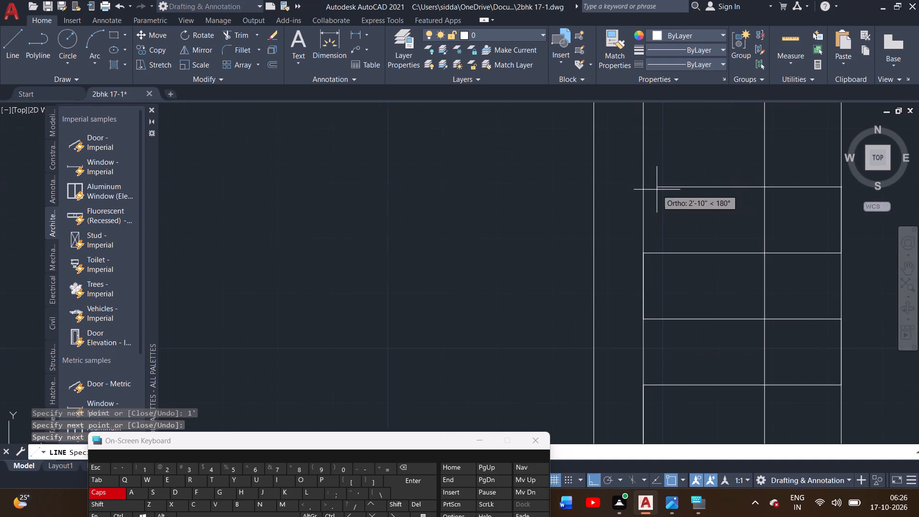
click(642, 189)
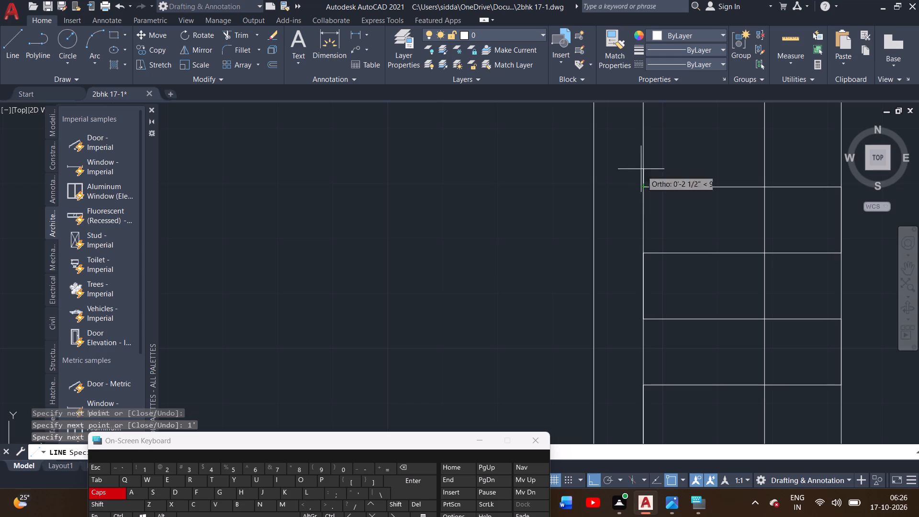
key(1)
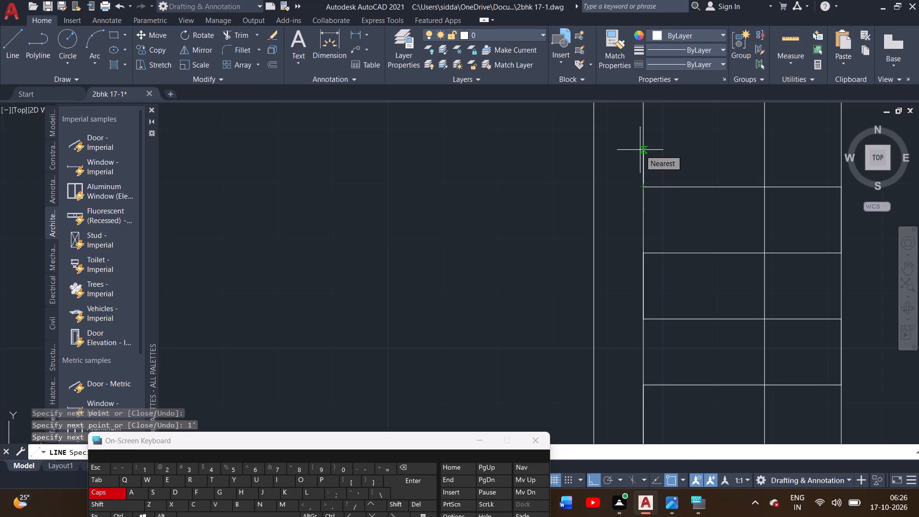
key(apostrophe)
key(Return)
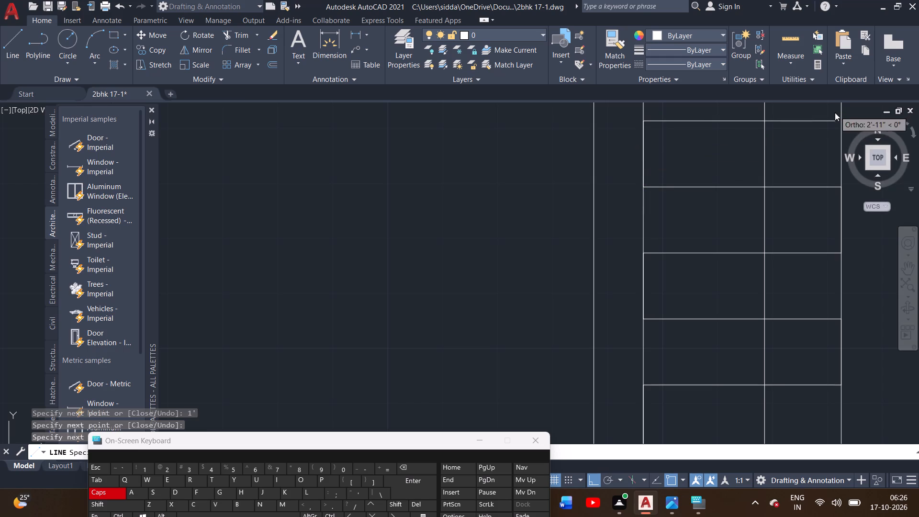
double_click(841, 124)
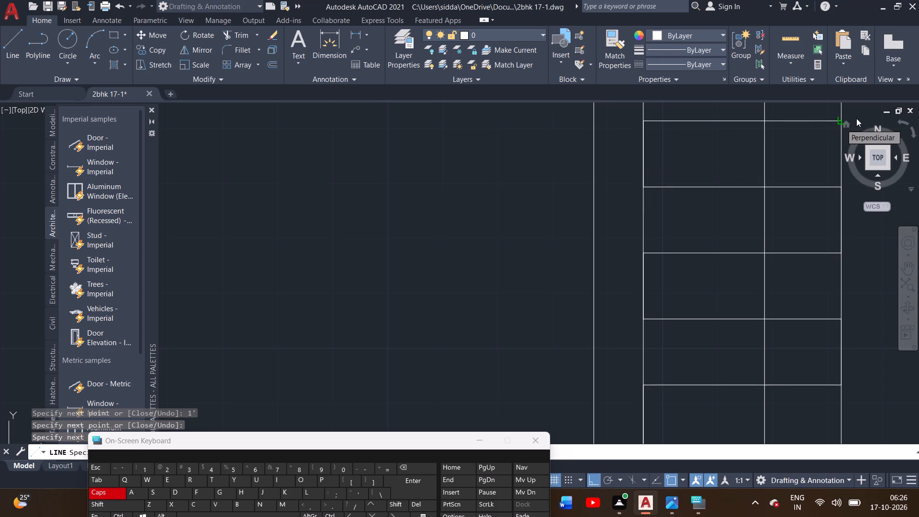
Add two further horizontal lines at 1' spacing up to just below the outline's inner corner, and end the line chain.
middle_drag(856, 118, 864, 220)
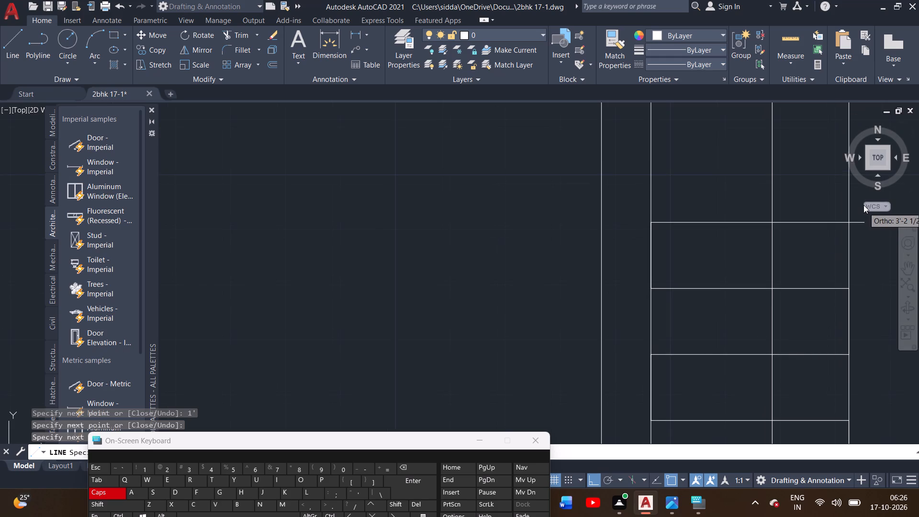
middle_drag(862, 209, 808, 288)
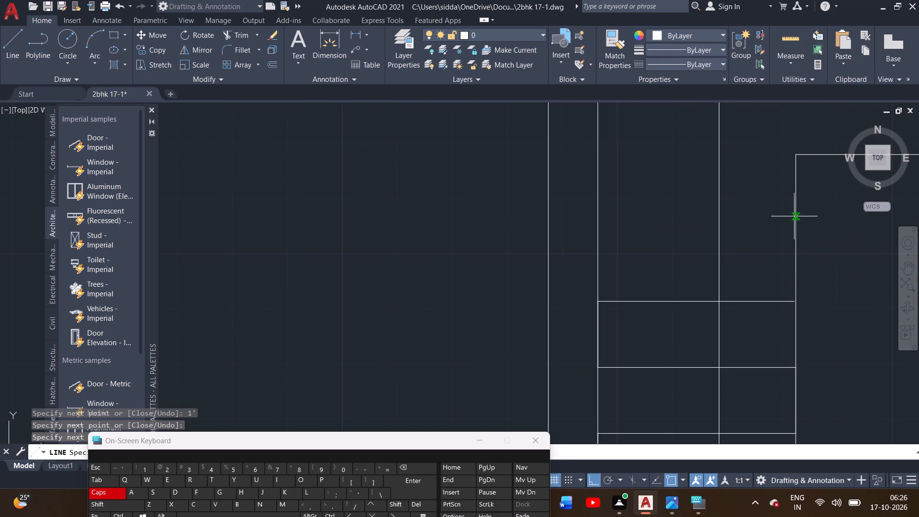
click(799, 301)
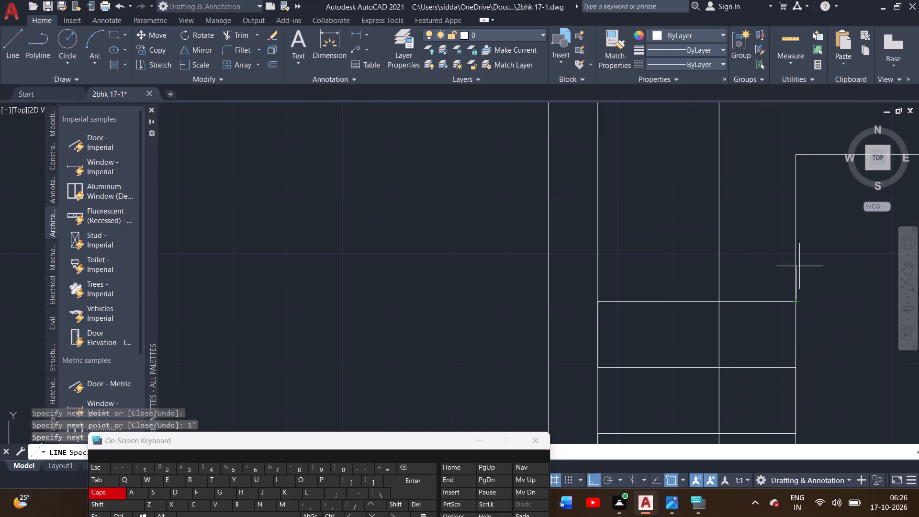
text(1')
key(Return)
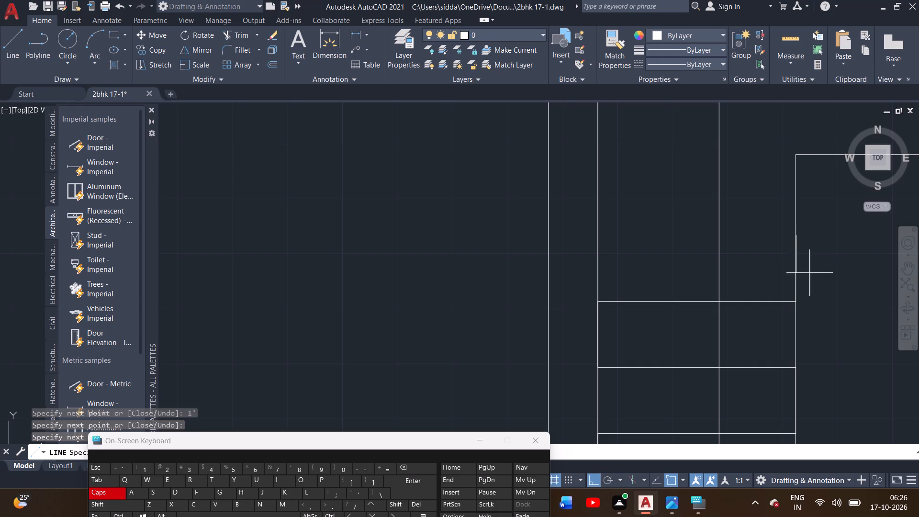
double_click(597, 237)
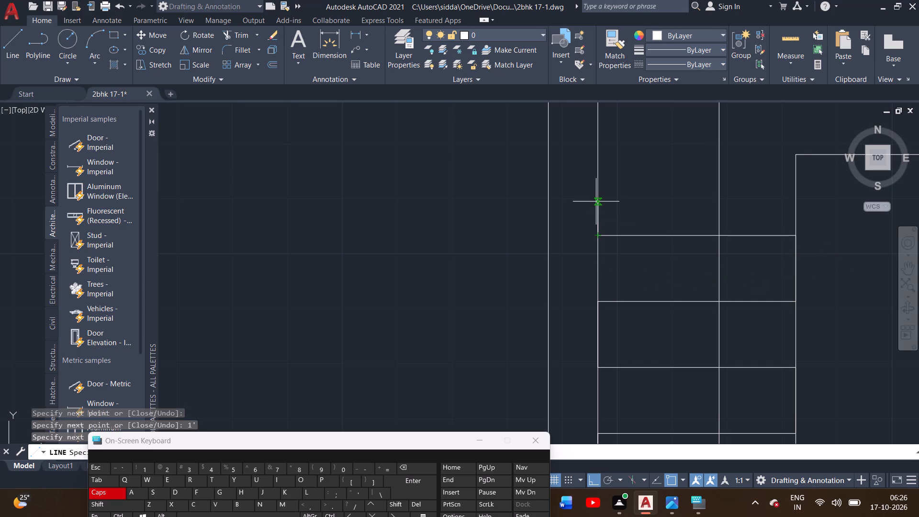
key(1)
key(apostrophe)
key(Return)
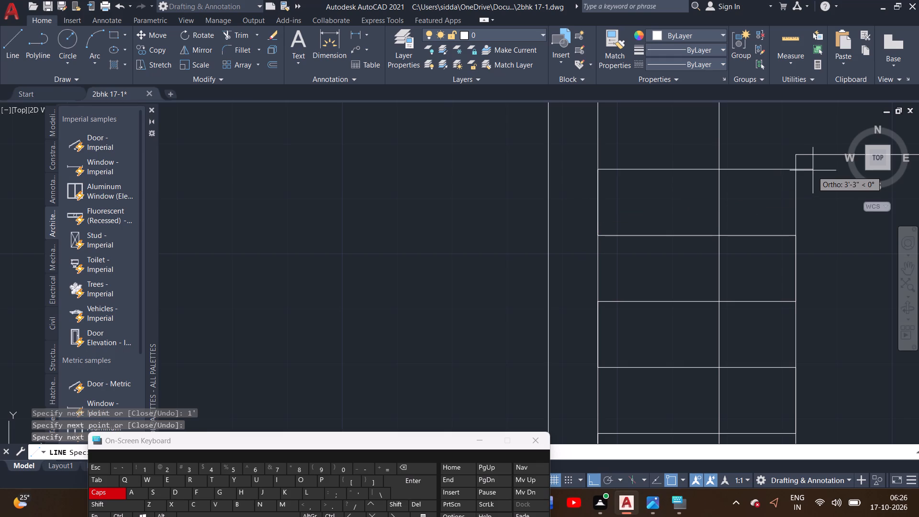
click(796, 169)
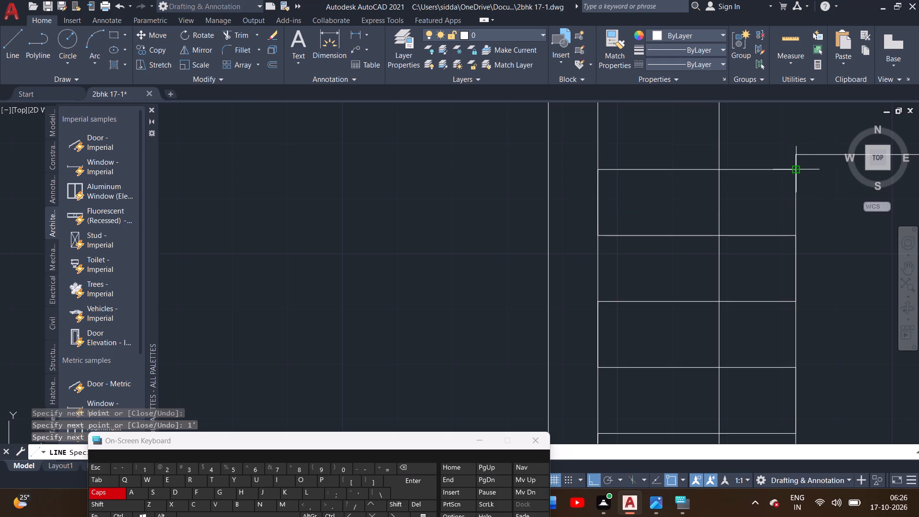
right_click(796, 169)
double_click(818, 173)
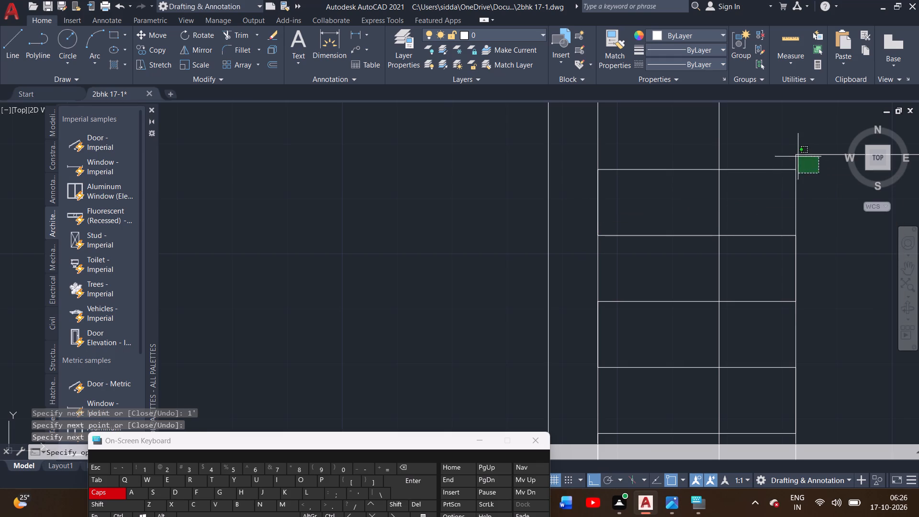
click(829, 177)
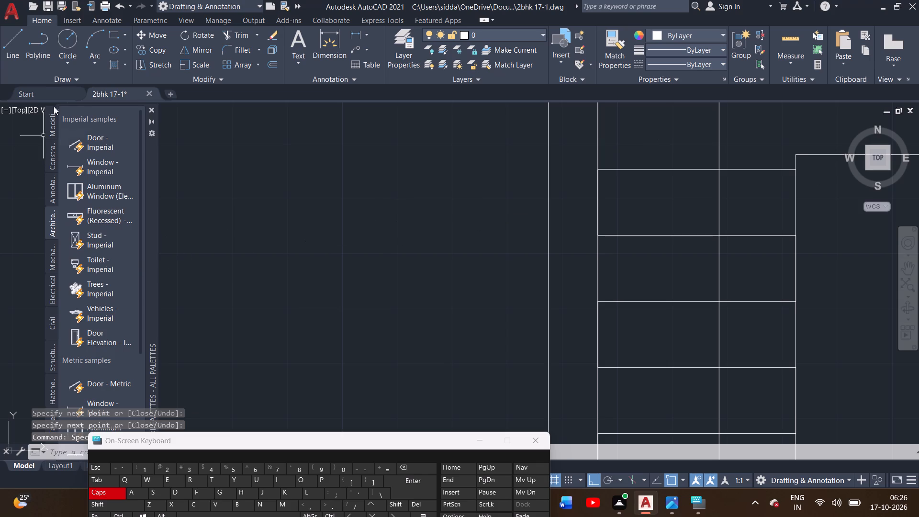
Draw a line chain from the outline's inner corner: 1' toward the door, up to the kitchen wall, 1' along it, and down to the outline.
click(0, 51)
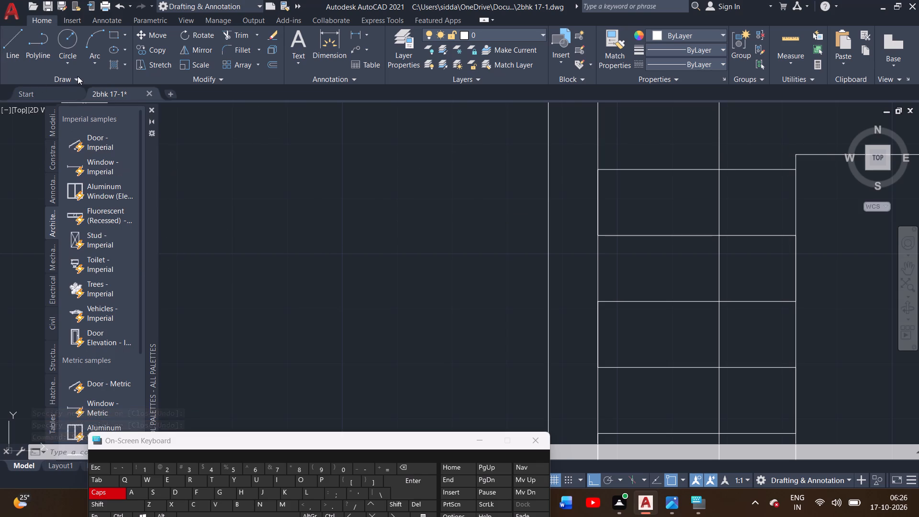
click(17, 50)
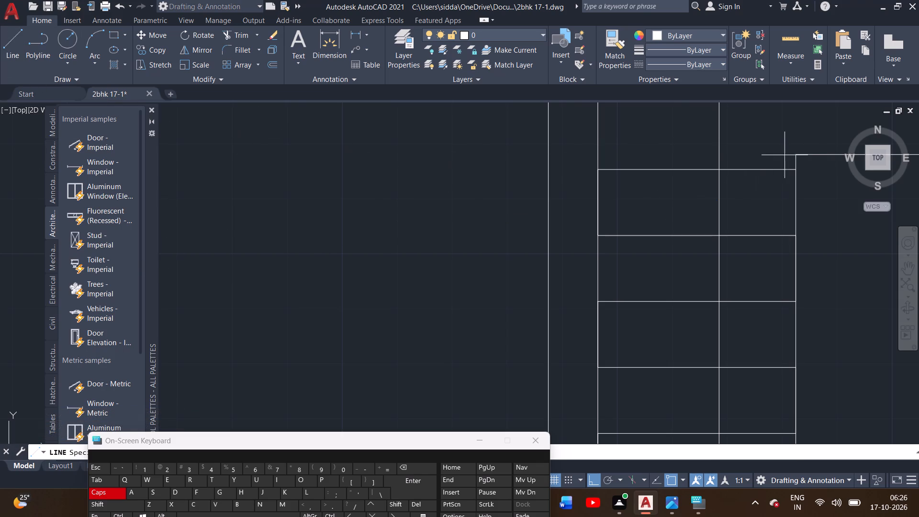
click(797, 155)
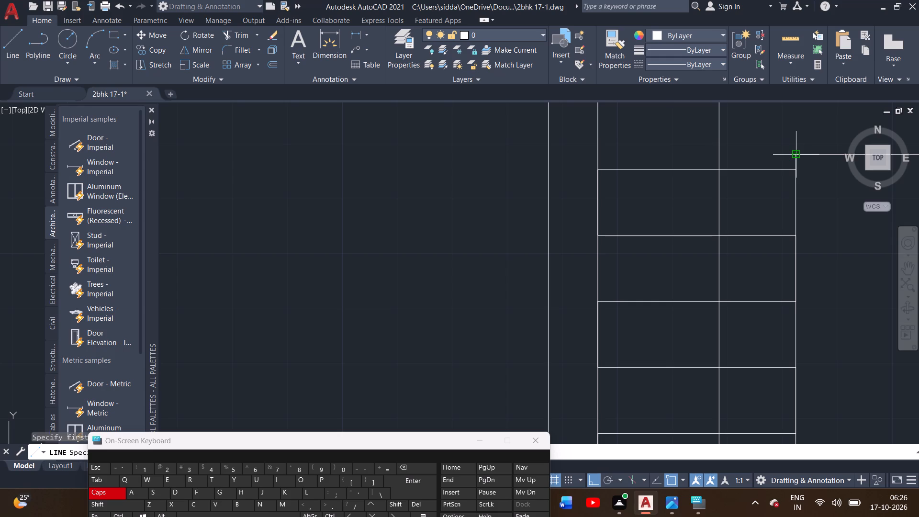
scroll(797, 155, down, 2)
middle_drag(797, 155, 600, 199)
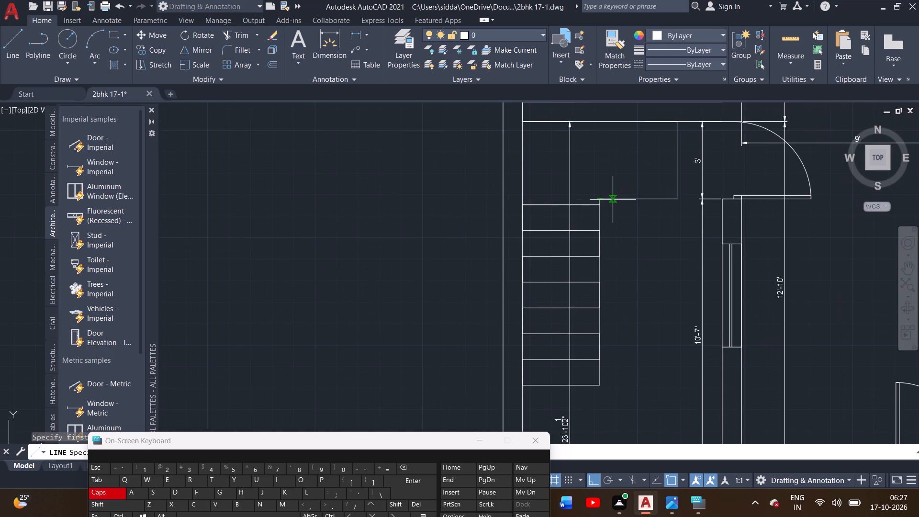
key(1)
key(apostrophe)
key(Return)
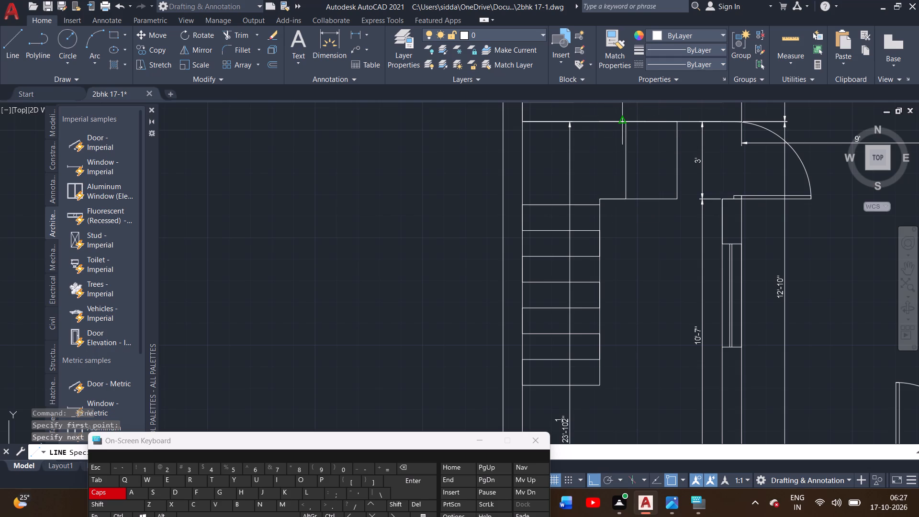
click(627, 119)
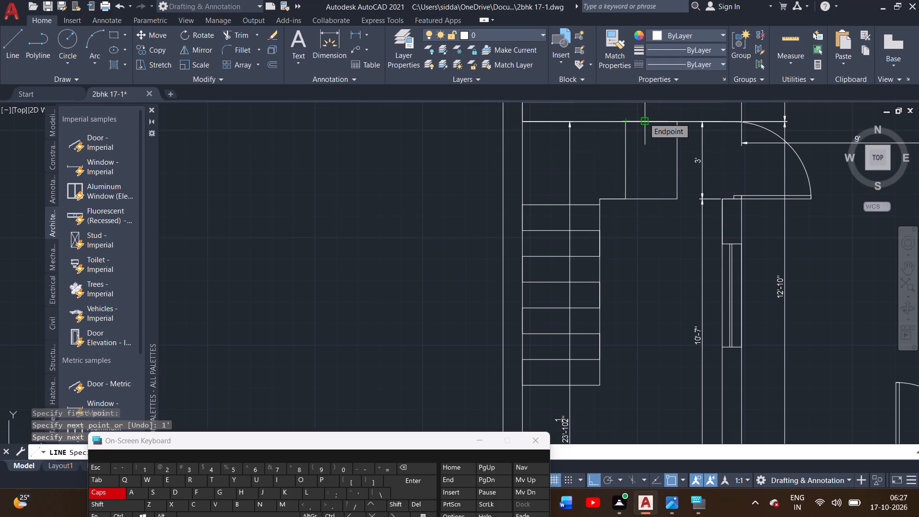
key(1)
key(apostrophe)
key(Return)
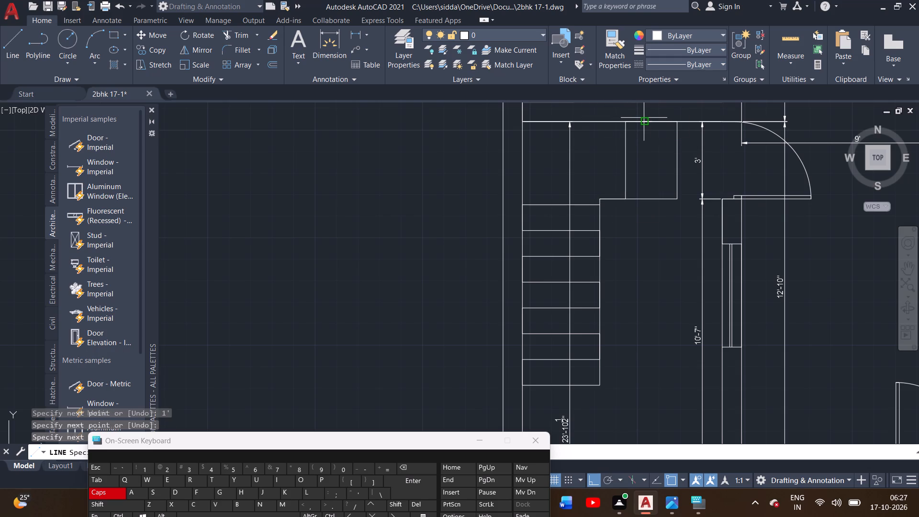
click(651, 199)
right_click(657, 224)
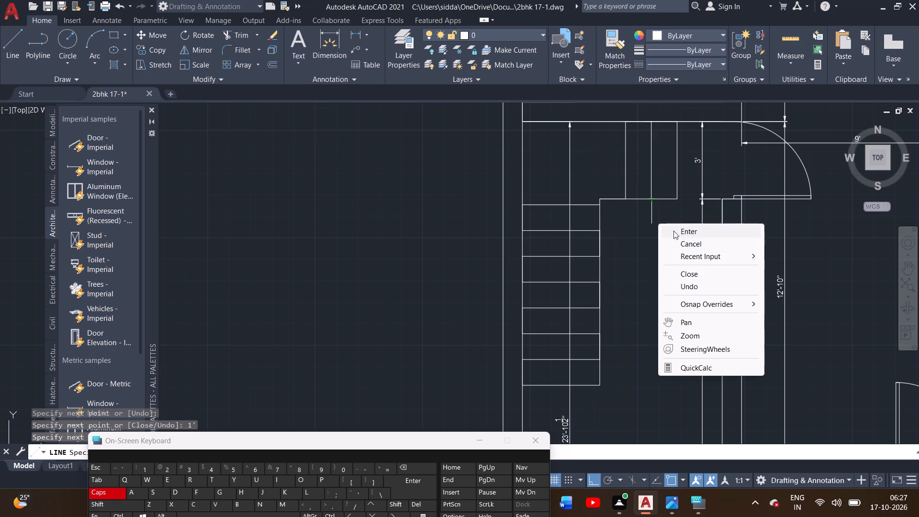
click(677, 231)
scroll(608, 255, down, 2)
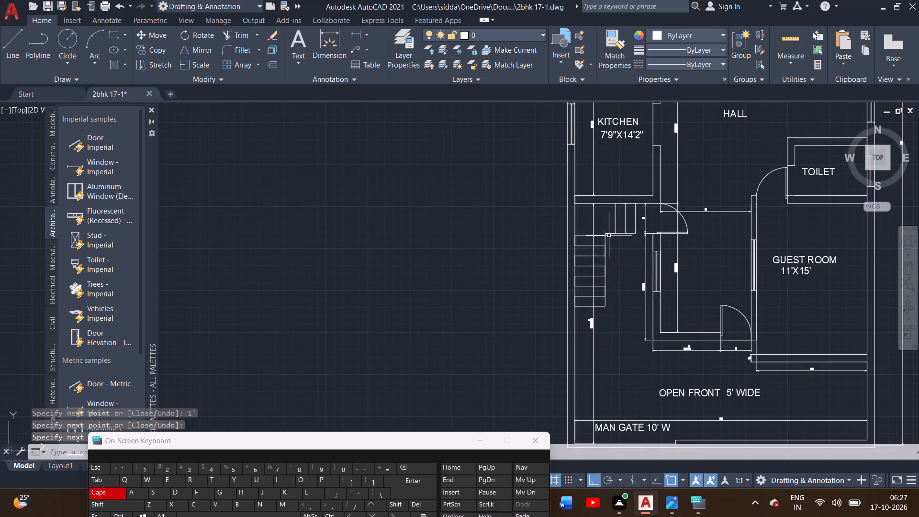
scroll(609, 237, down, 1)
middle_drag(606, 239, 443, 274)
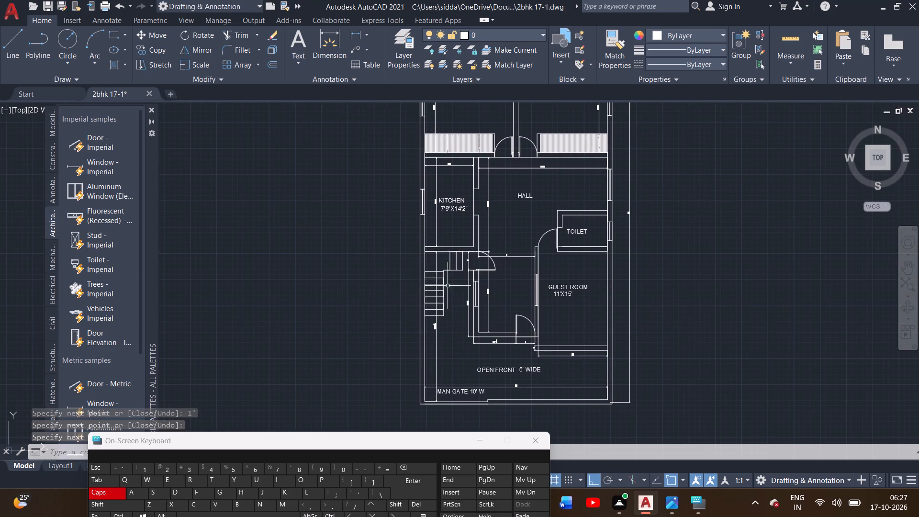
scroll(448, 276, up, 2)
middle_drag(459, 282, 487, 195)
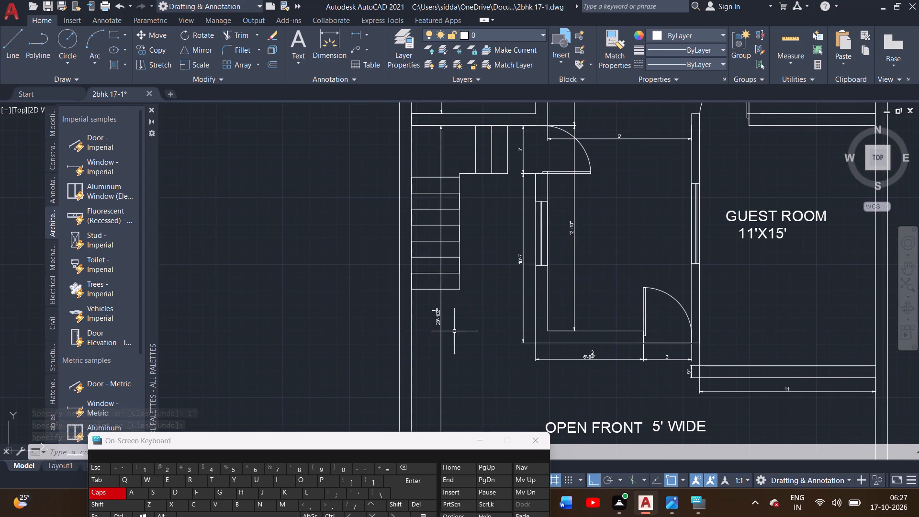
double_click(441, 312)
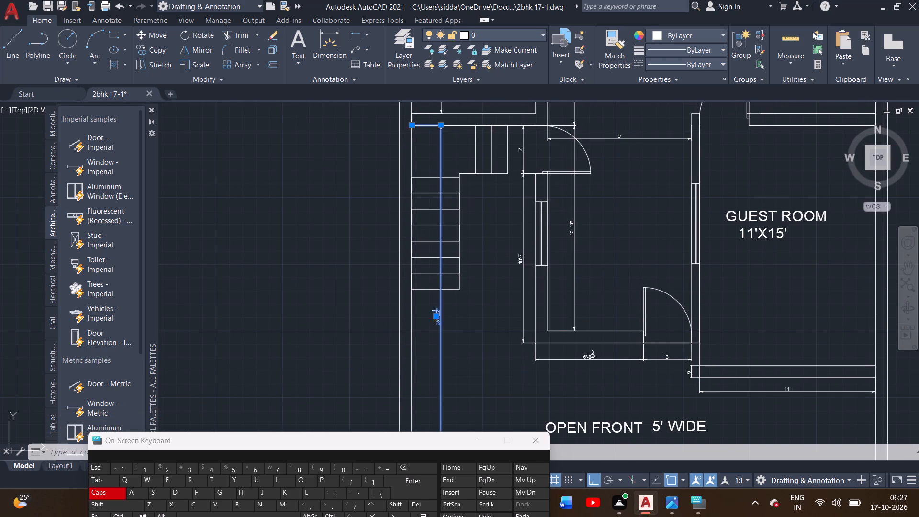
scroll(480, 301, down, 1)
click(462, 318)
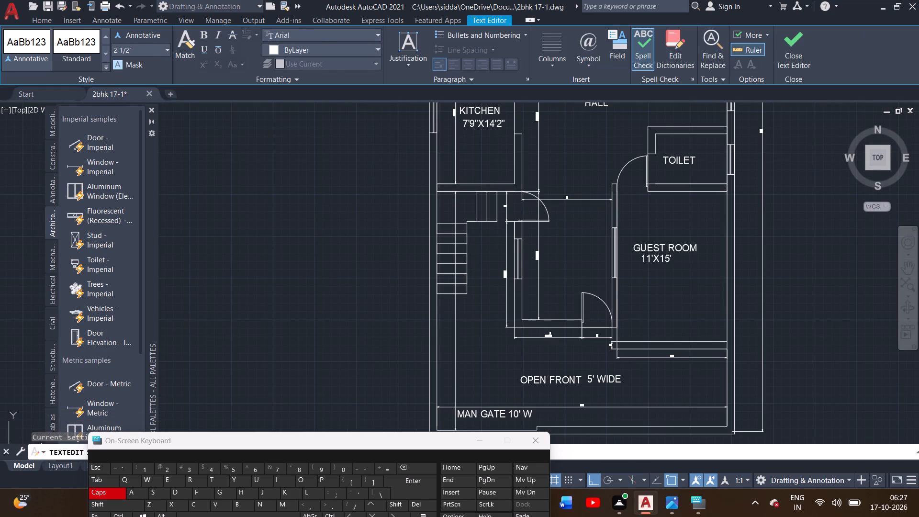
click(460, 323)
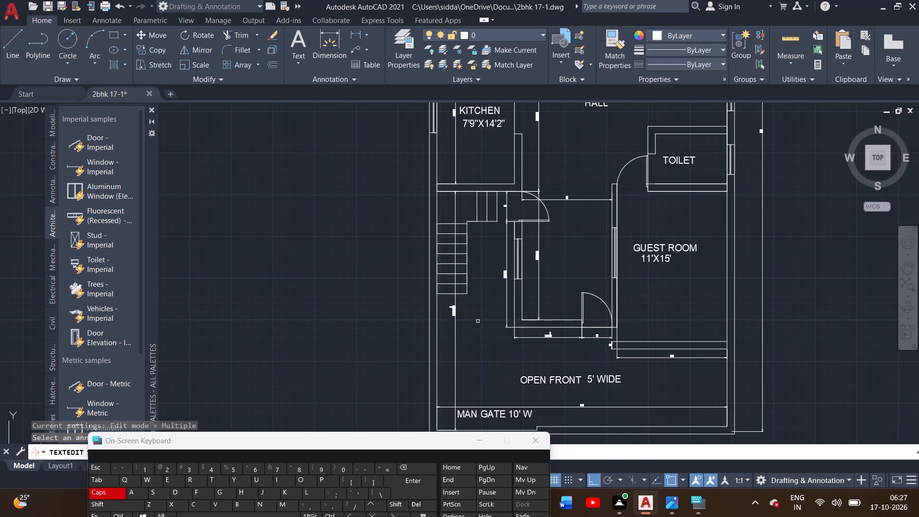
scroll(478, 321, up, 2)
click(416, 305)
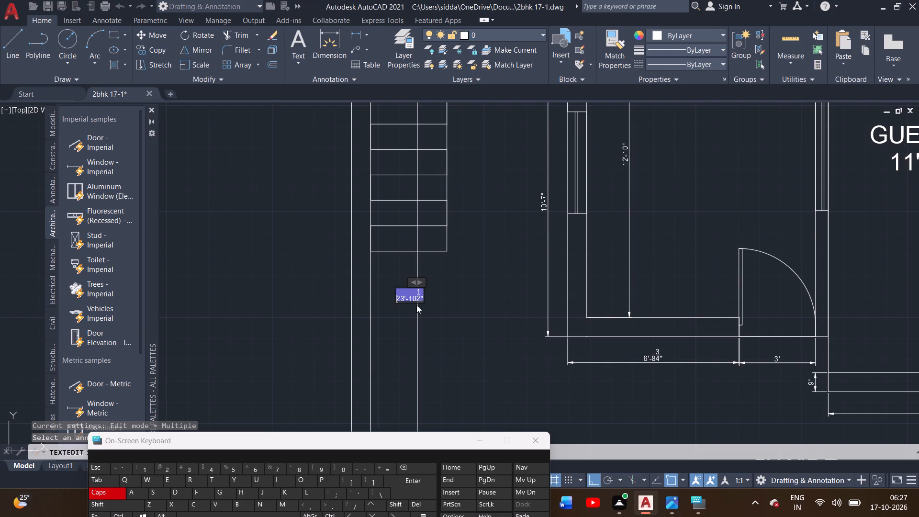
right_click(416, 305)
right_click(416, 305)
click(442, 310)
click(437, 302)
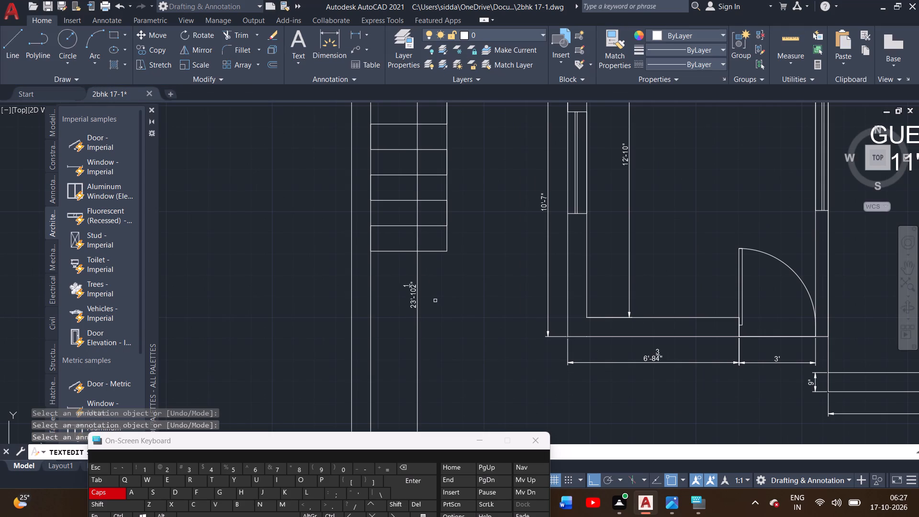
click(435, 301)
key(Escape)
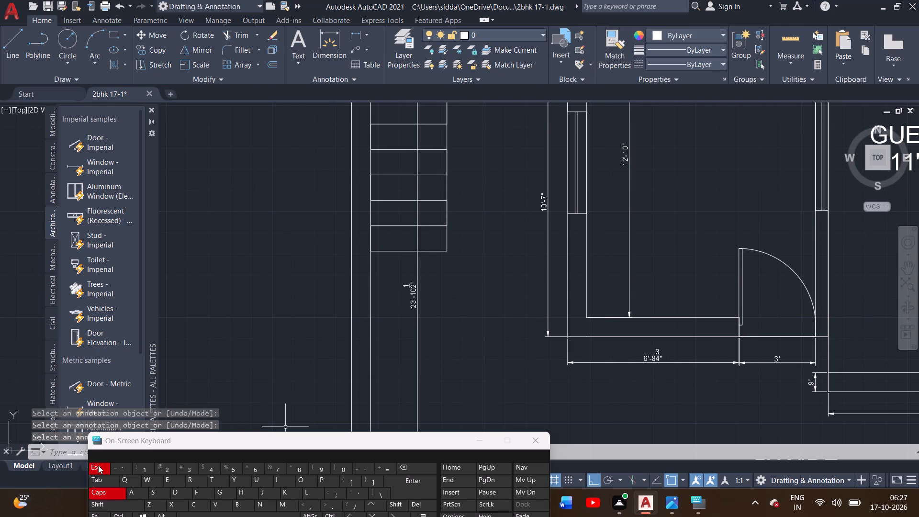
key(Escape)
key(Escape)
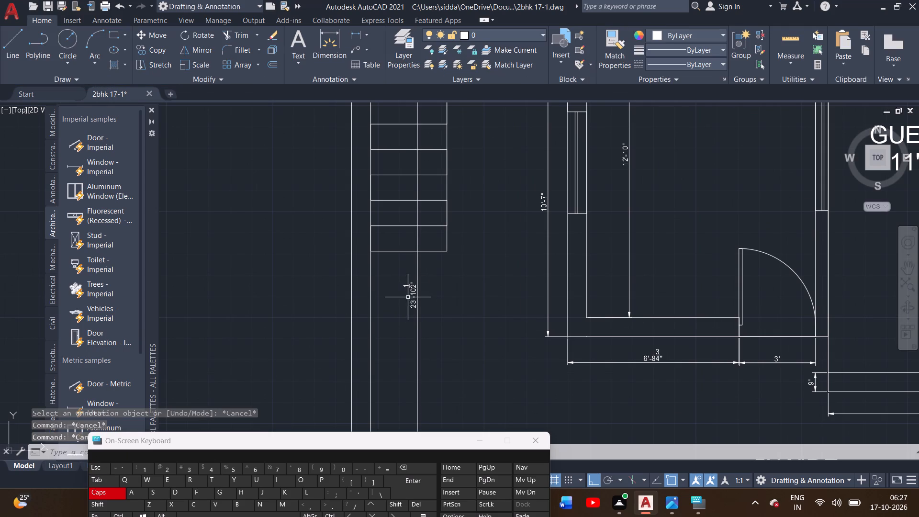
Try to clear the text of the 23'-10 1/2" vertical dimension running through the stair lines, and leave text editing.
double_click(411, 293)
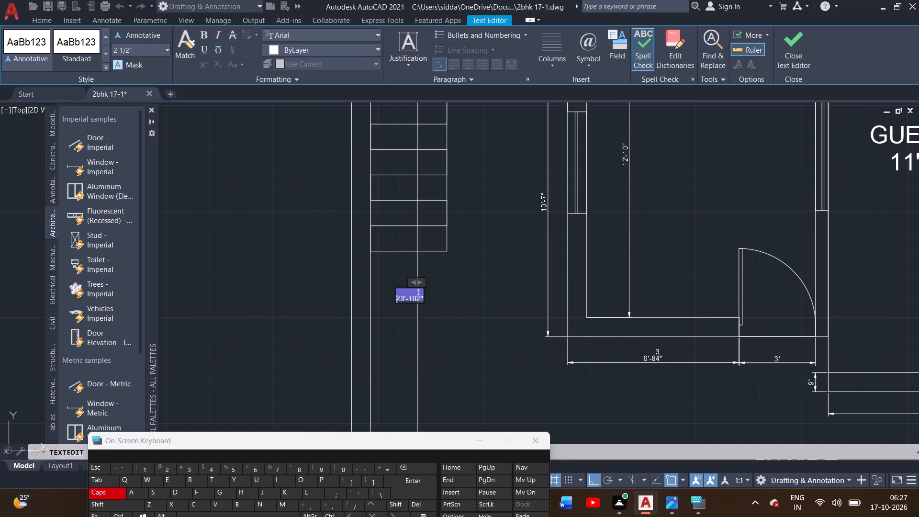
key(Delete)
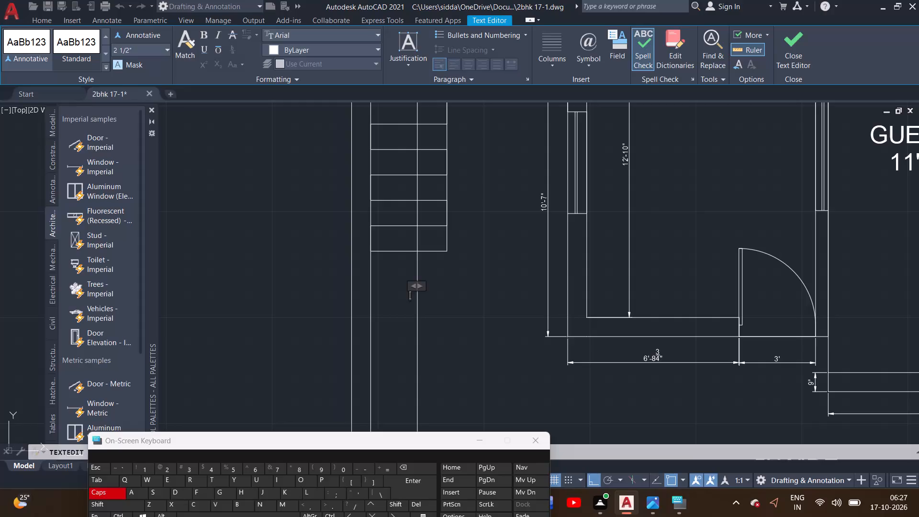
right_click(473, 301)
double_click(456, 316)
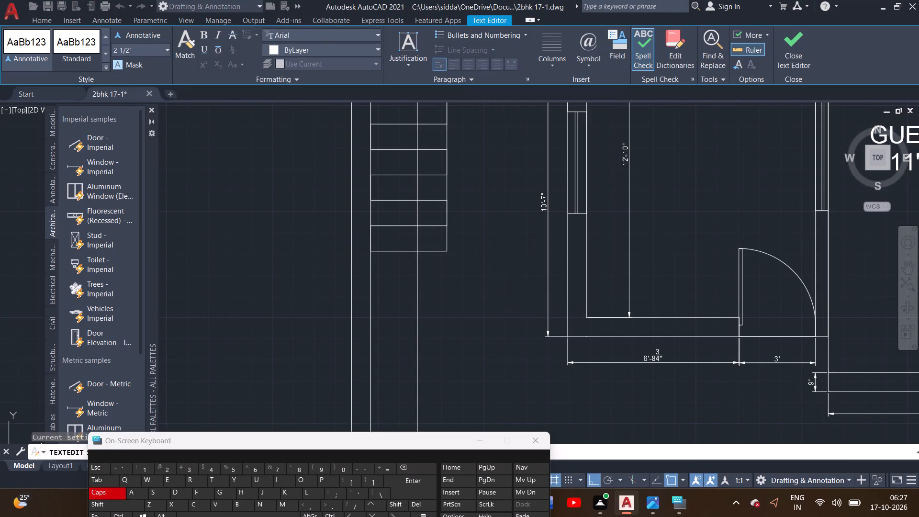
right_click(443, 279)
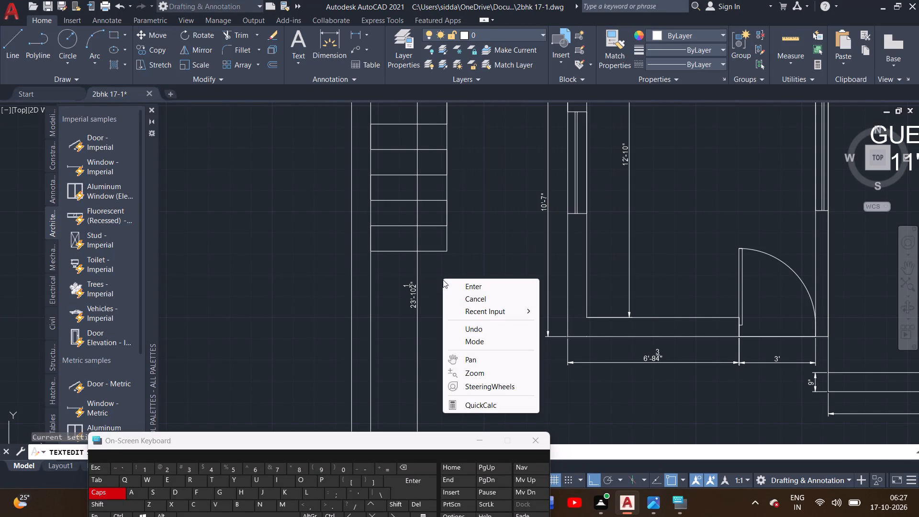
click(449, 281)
Erase the whole 23'-10 1/2" vertical dimension that runs through the stair lines.
drag(440, 280, 408, 315)
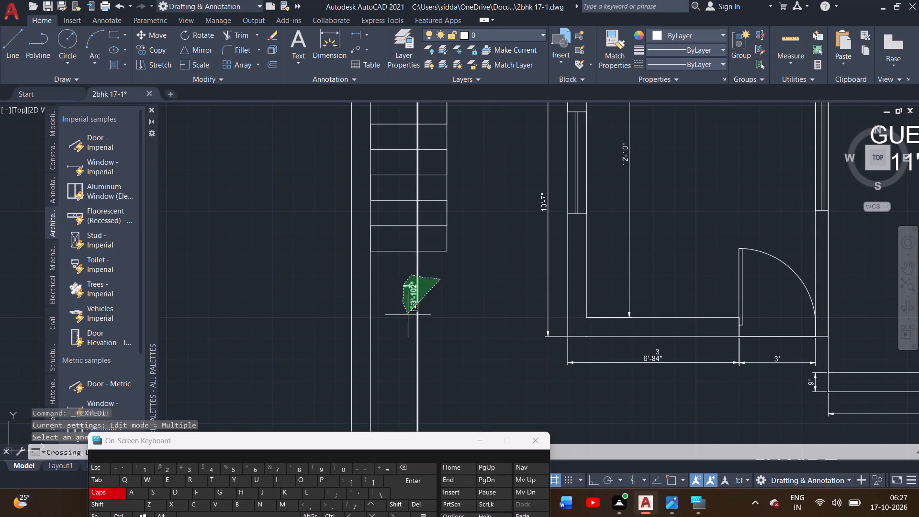
drag(408, 315, 418, 339)
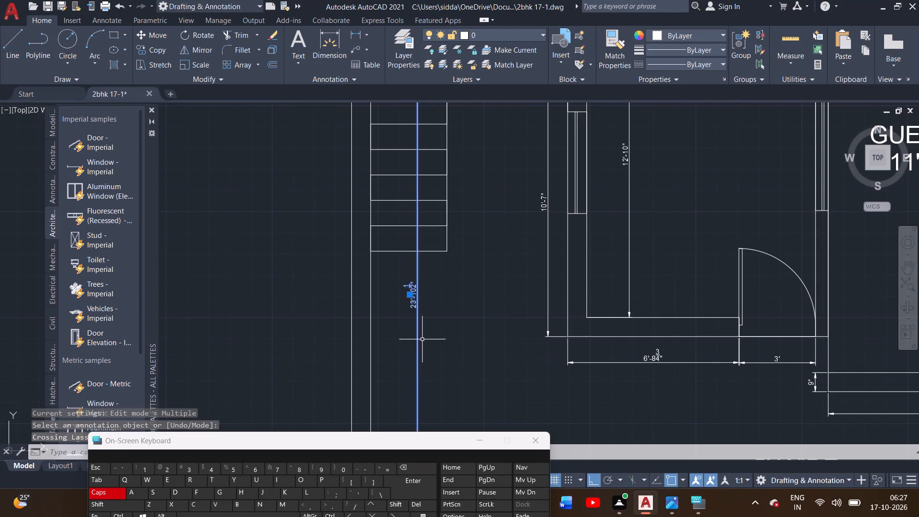
key(Delete)
Review the stairs, drawing room and open front of the plan, and compare them with the reference floor plan image.
scroll(422, 339, down, 2)
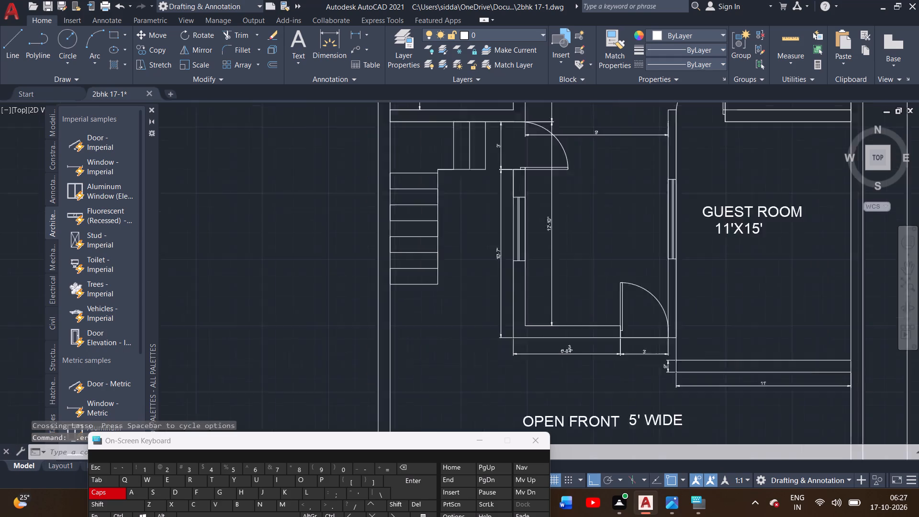
scroll(422, 339, down, 1)
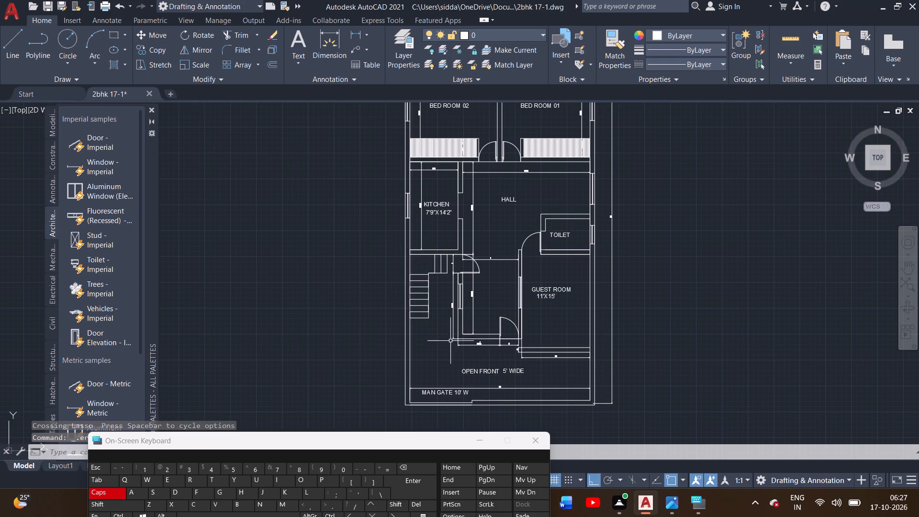
middle_drag(450, 341, 420, 257)
scroll(420, 257, up, 2)
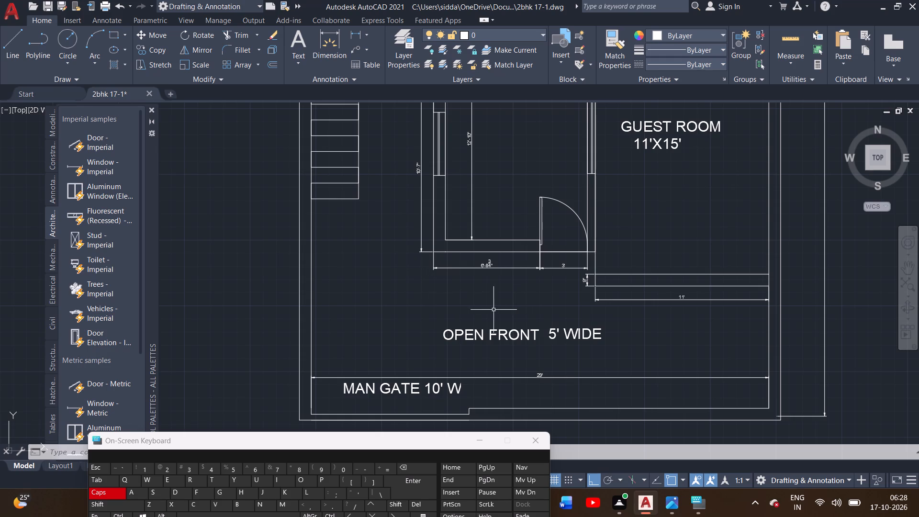
scroll(493, 313, up, 1)
middle_drag(493, 313, 472, 313)
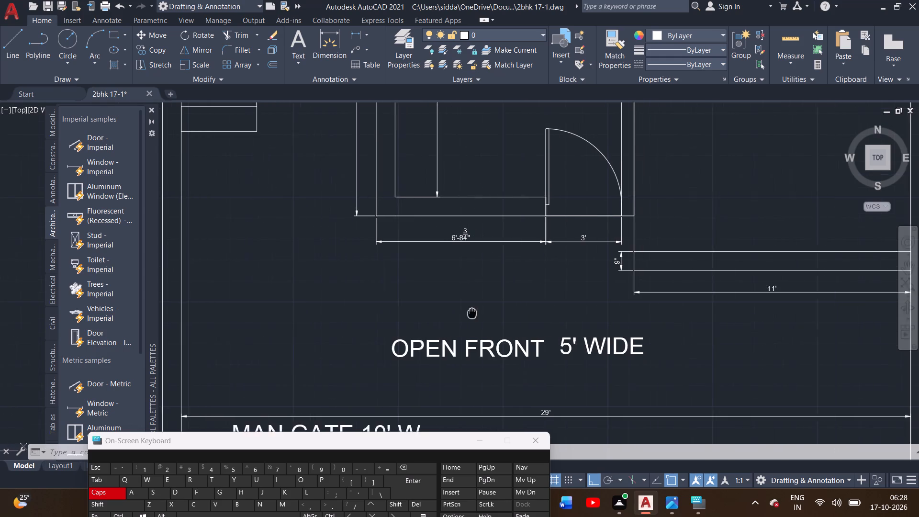
middle_drag(472, 313, 362, 313)
scroll(489, 273, up, 2)
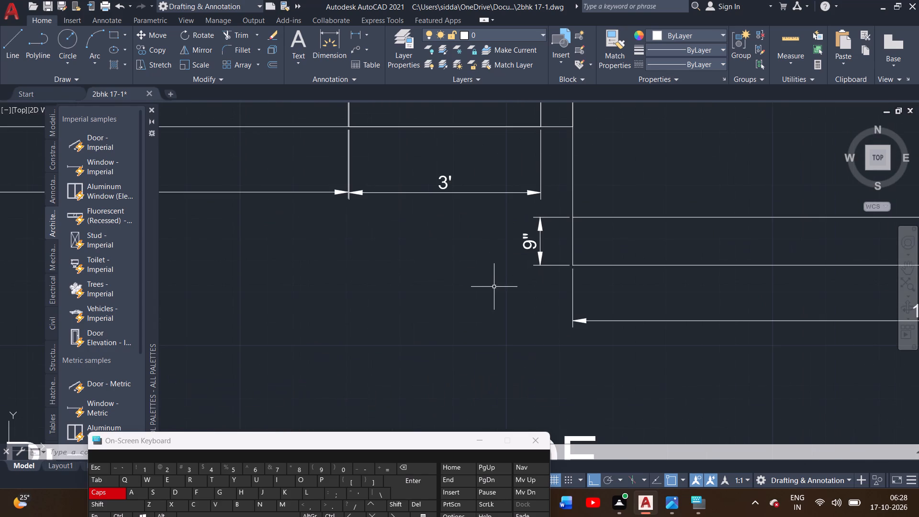
scroll(495, 295, down, 2)
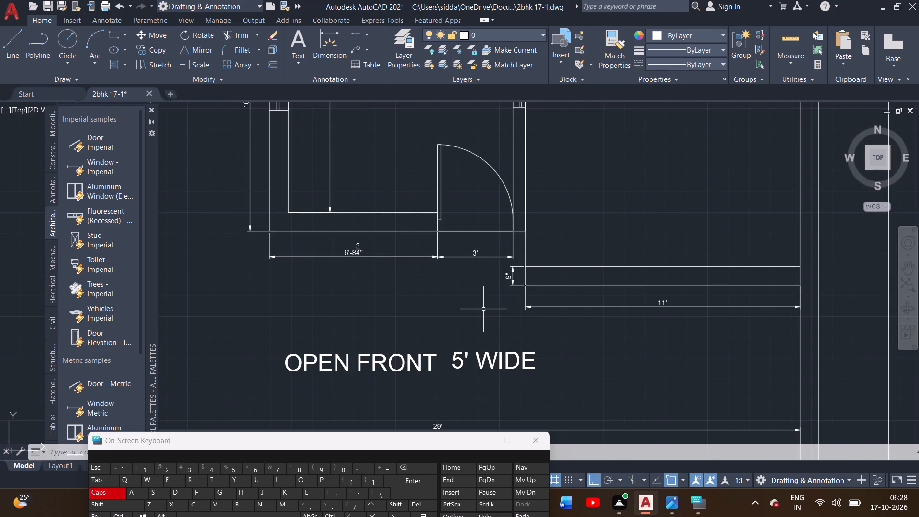
middle_click(446, 298)
middle_drag(446, 258, 463, 385)
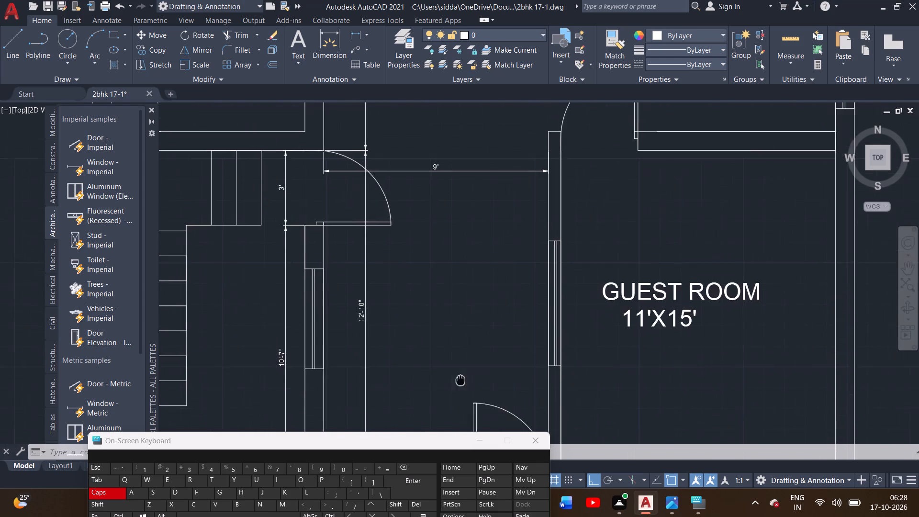
middle_drag(463, 385, 465, 391)
scroll(465, 391, up, 1)
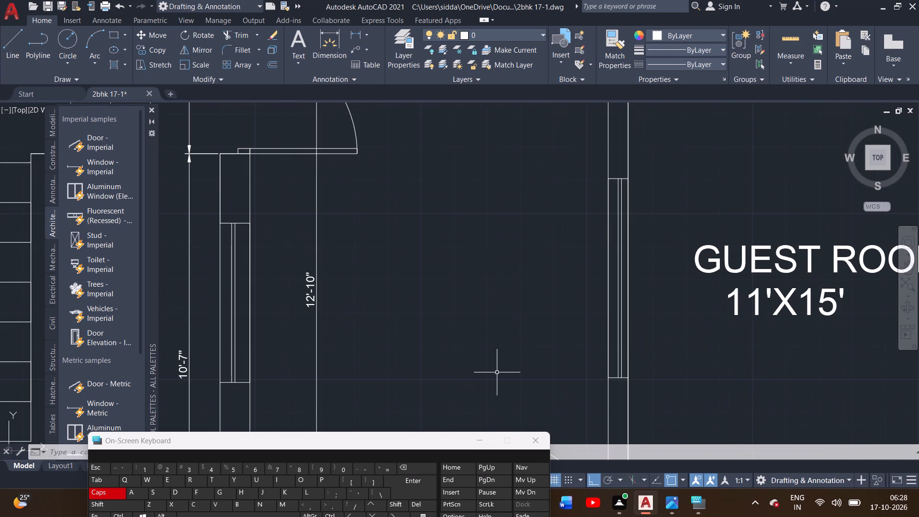
scroll(497, 372, down, 1)
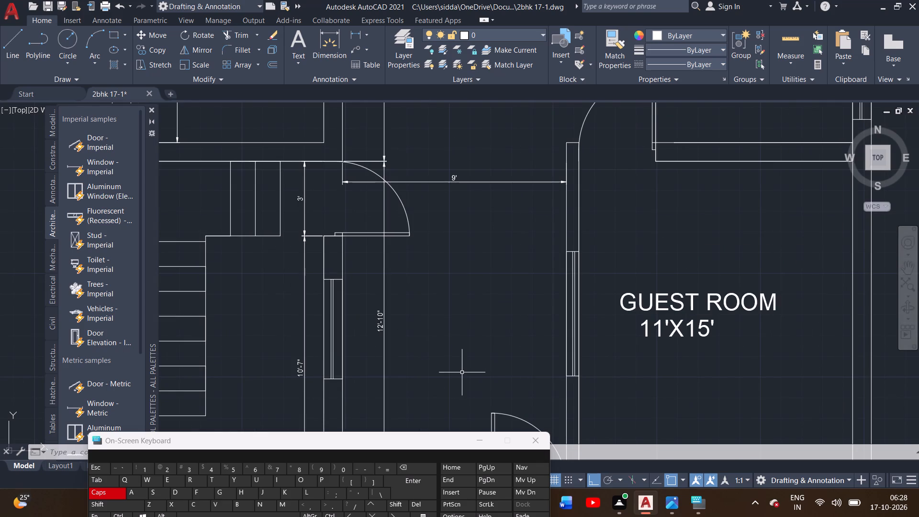
middle_drag(462, 372, 443, 258)
scroll(443, 258, down, 2)
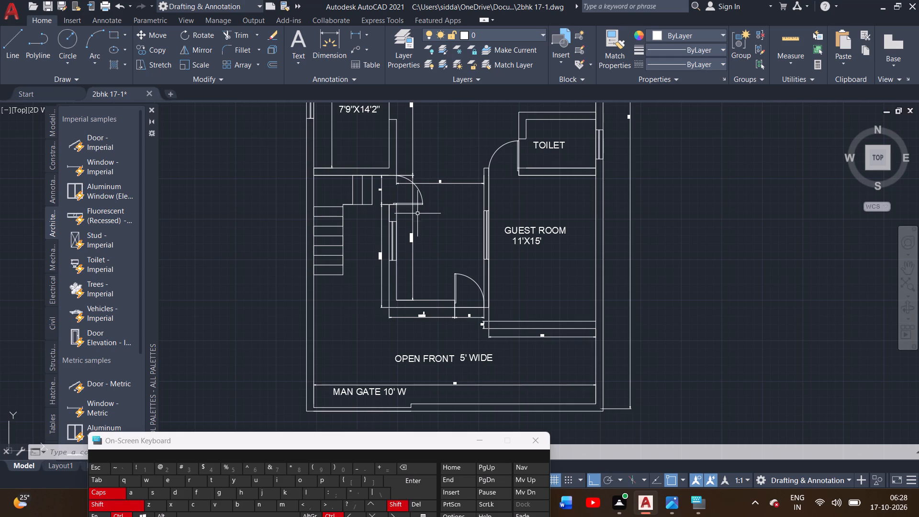
ctrl+shift+scroll(318, 255, up, 2)
ctrl+shift+scroll(318, 254, down, 2)
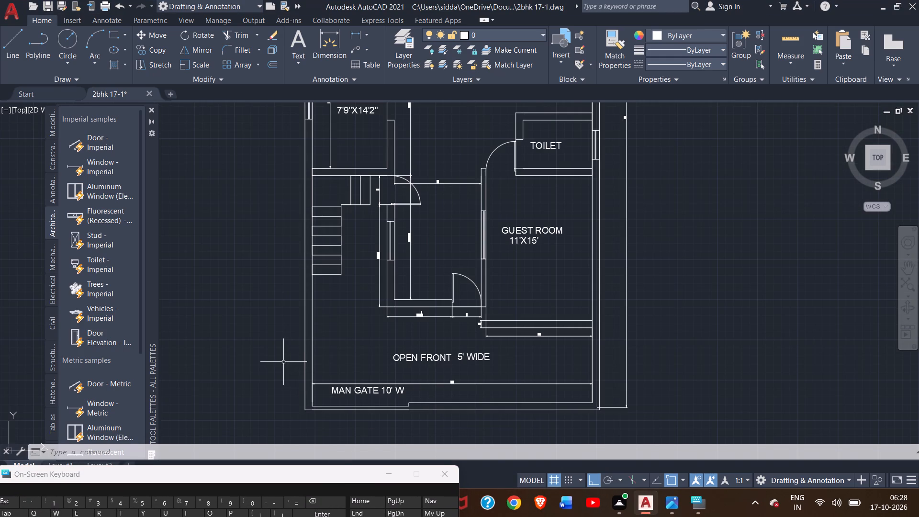
ctrl+middle_drag(290, 355, 333, 388)
ctrl+scroll(348, 269, up, 2)
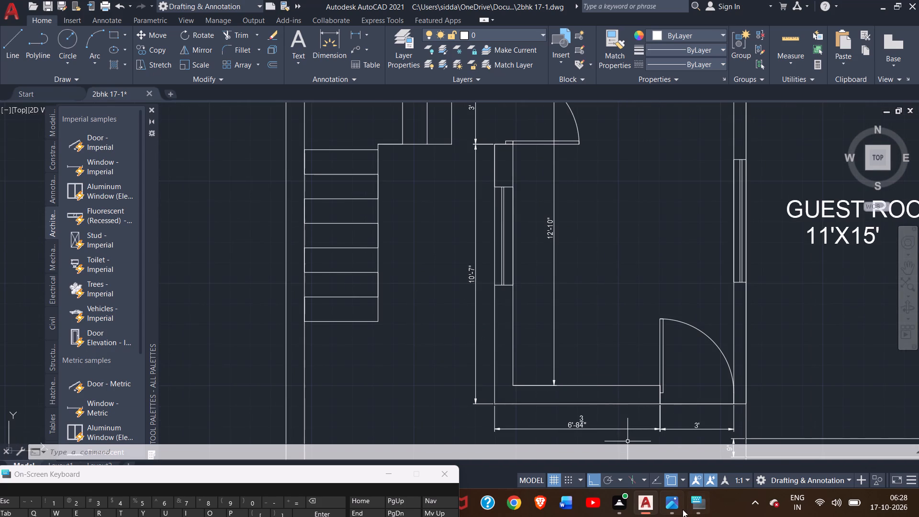
click(673, 466)
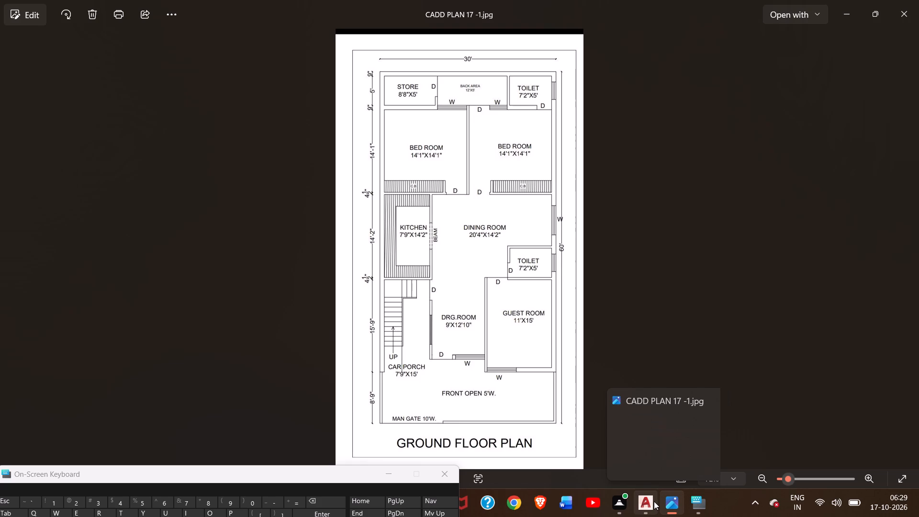
double_click(654, 501)
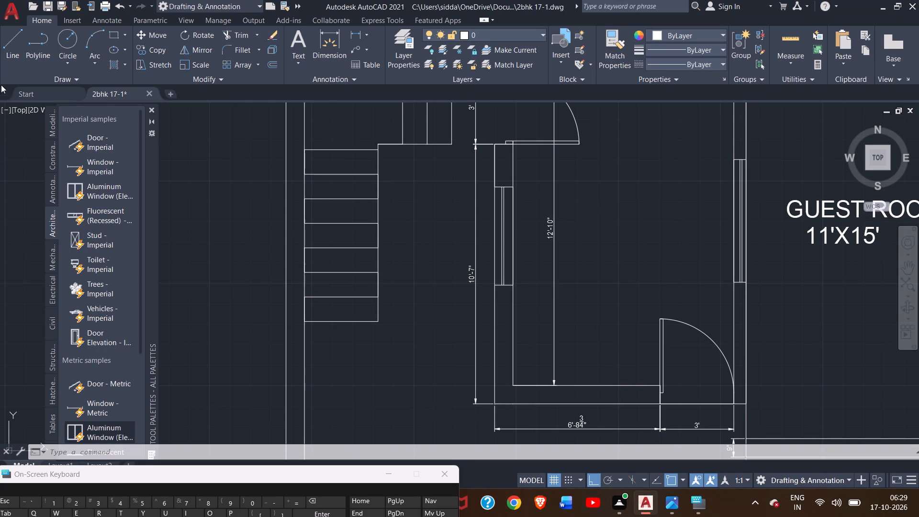
Draw a vertical line from the midpoint of the lowest stair line up four treads to the midpoint of a stair line.
click(1, 51)
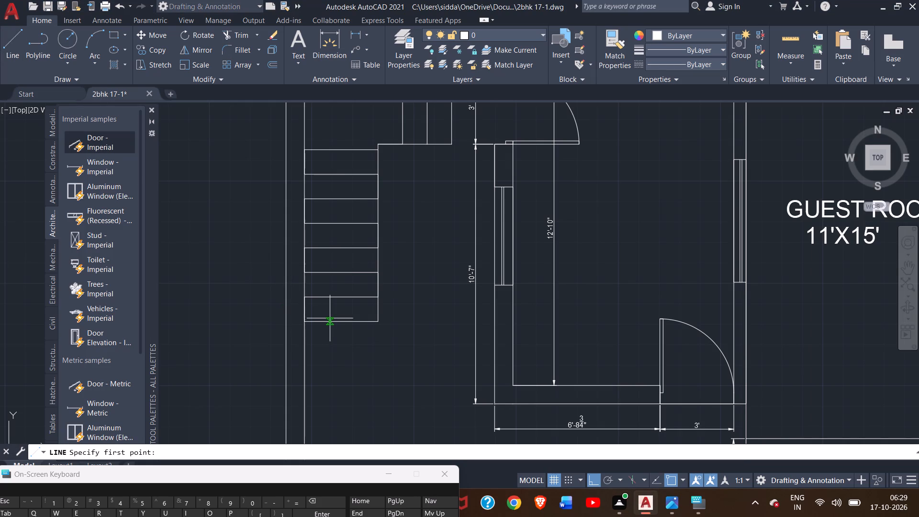
click(336, 322)
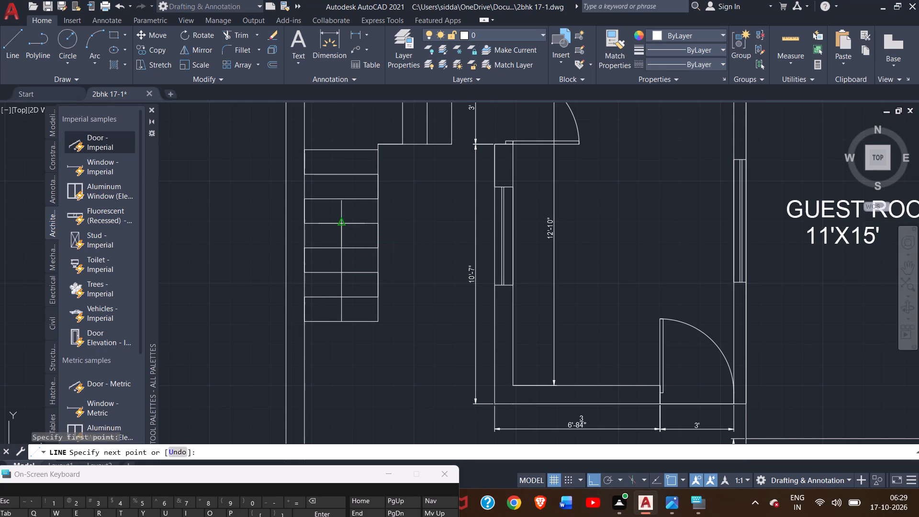
double_click(343, 224)
right_click(343, 222)
click(359, 232)
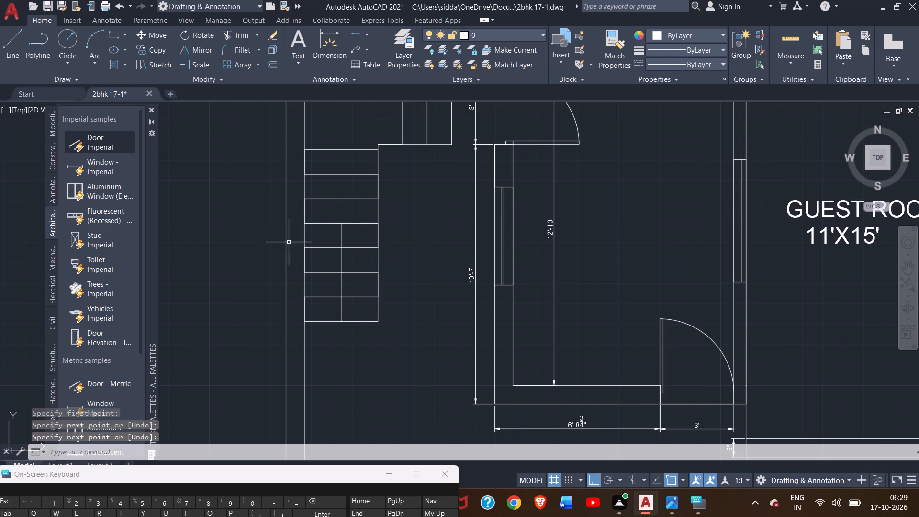
With Ortho off, draw the arrowhead's left barb as a short line sloping down from the top of the stair arrow line.
click(8, 48)
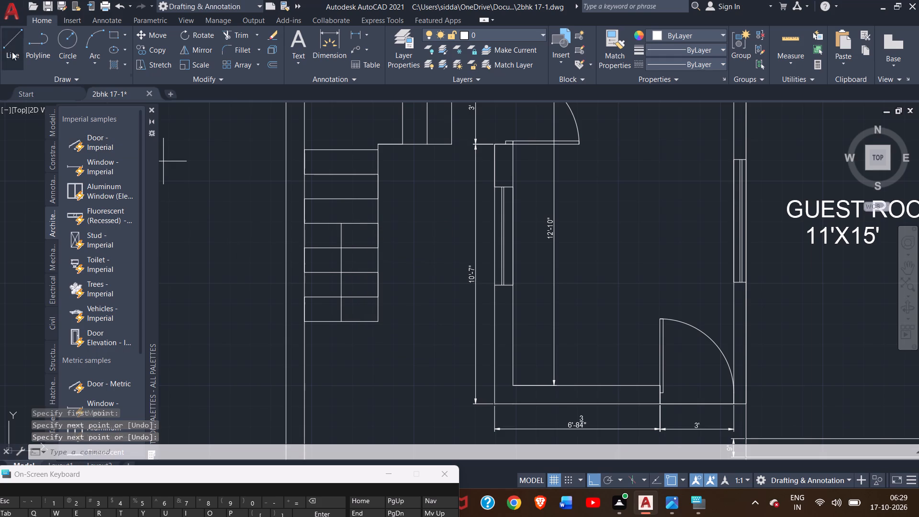
scroll(310, 214, up, 3)
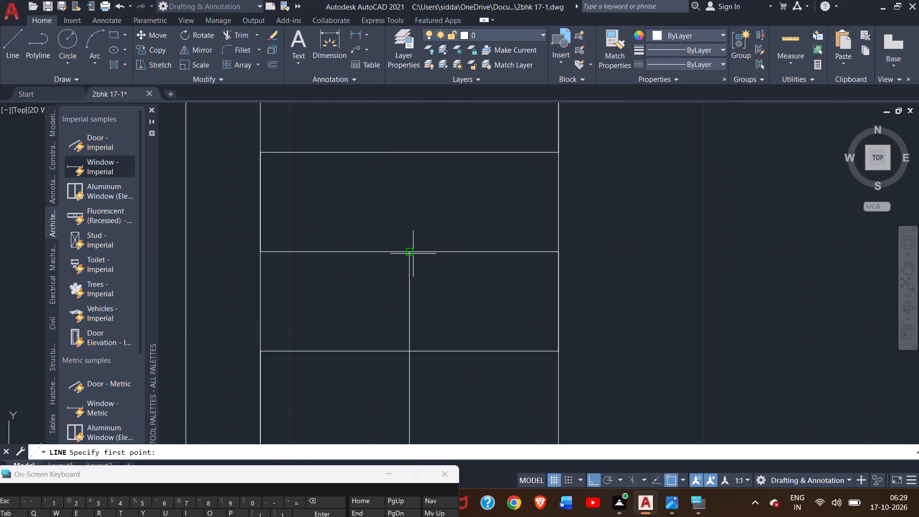
click(412, 253)
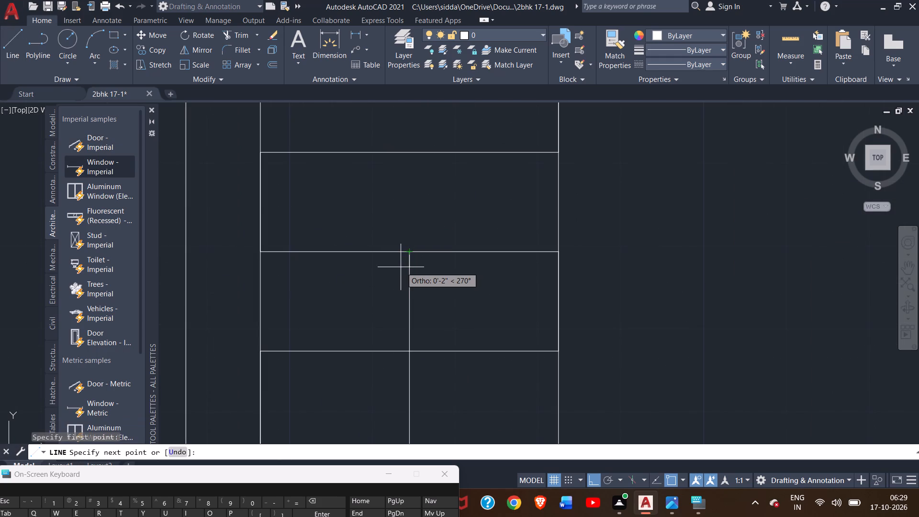
click(589, 475)
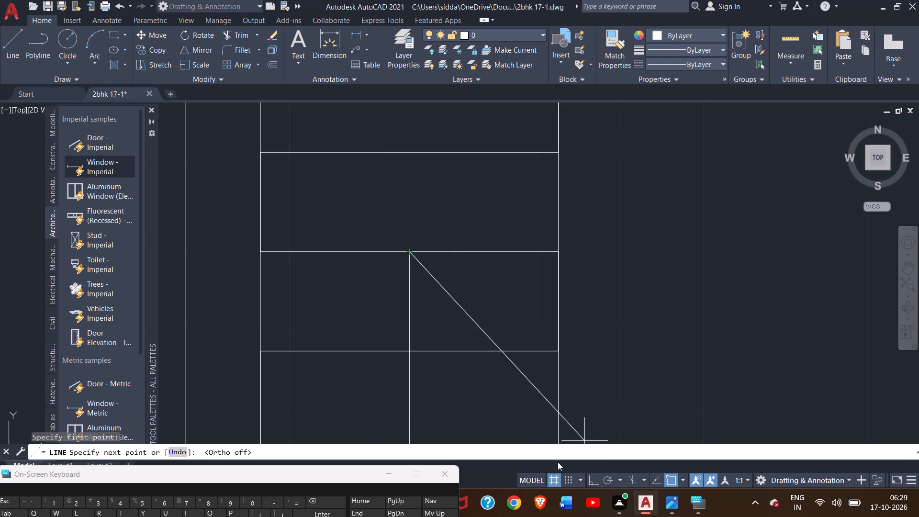
click(387, 271)
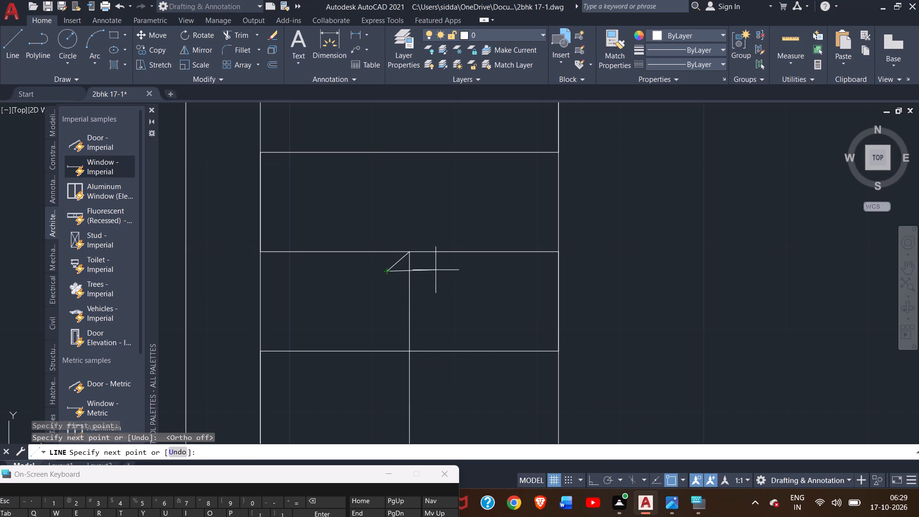
right_click(390, 276)
click(399, 285)
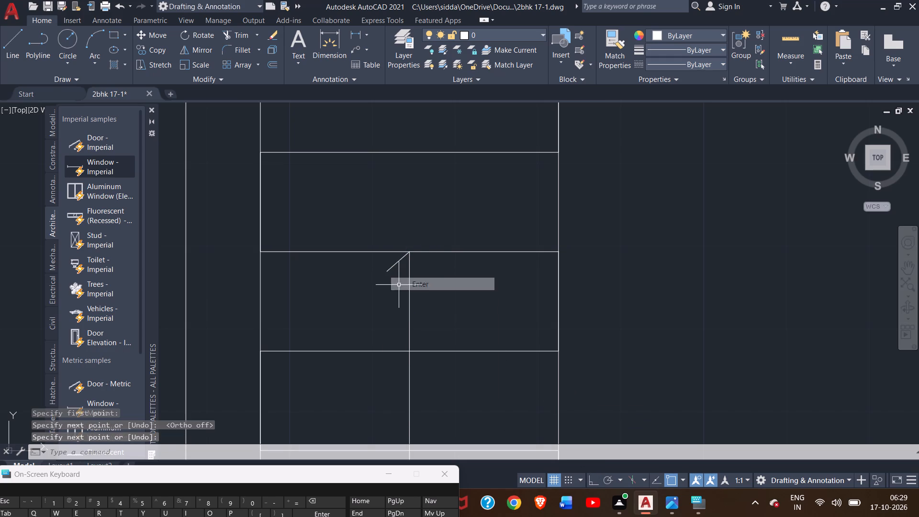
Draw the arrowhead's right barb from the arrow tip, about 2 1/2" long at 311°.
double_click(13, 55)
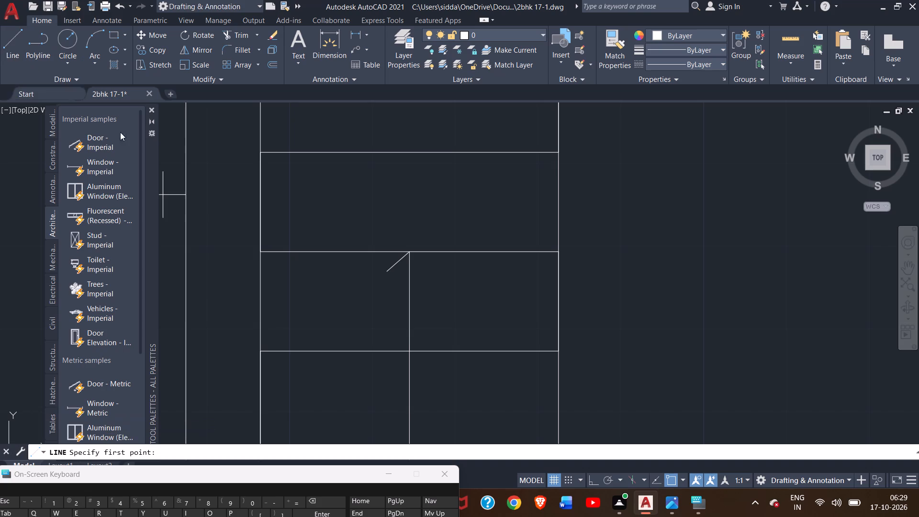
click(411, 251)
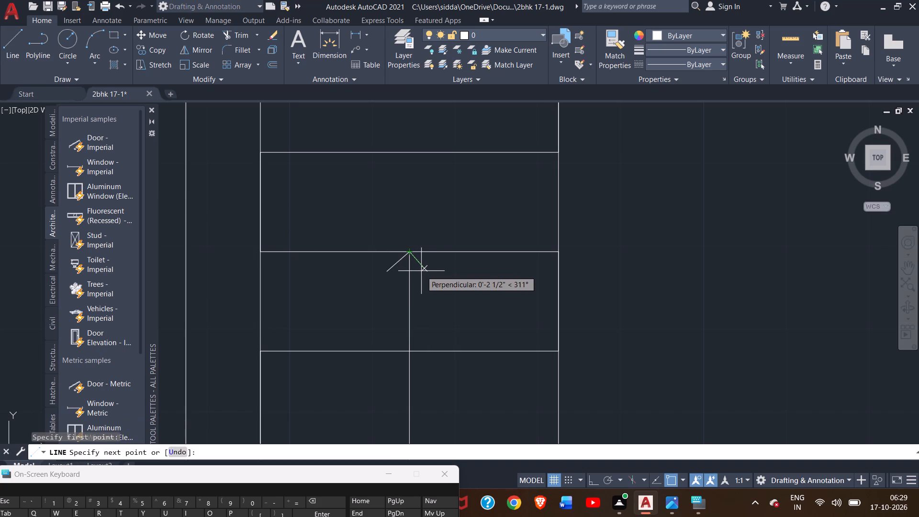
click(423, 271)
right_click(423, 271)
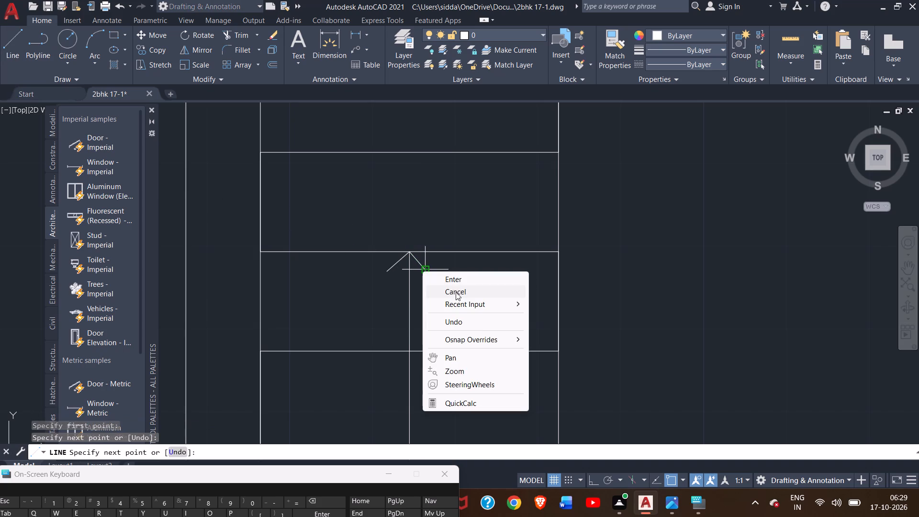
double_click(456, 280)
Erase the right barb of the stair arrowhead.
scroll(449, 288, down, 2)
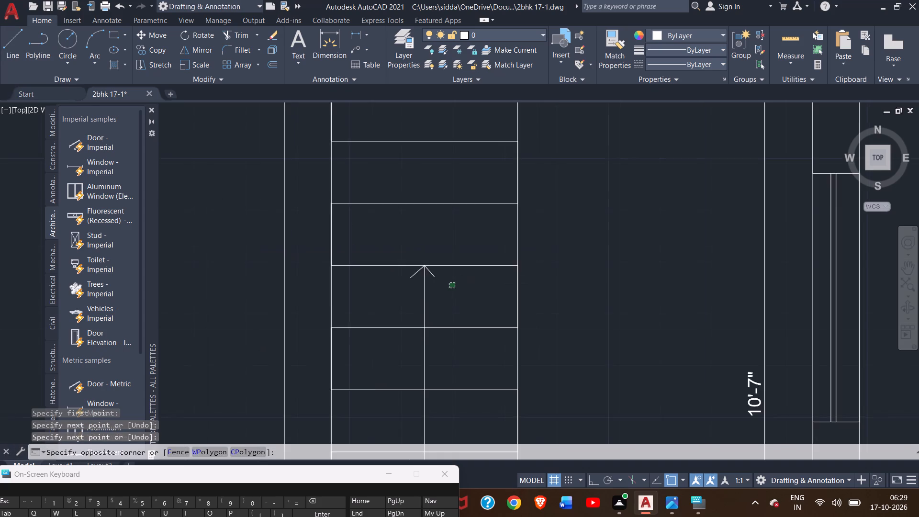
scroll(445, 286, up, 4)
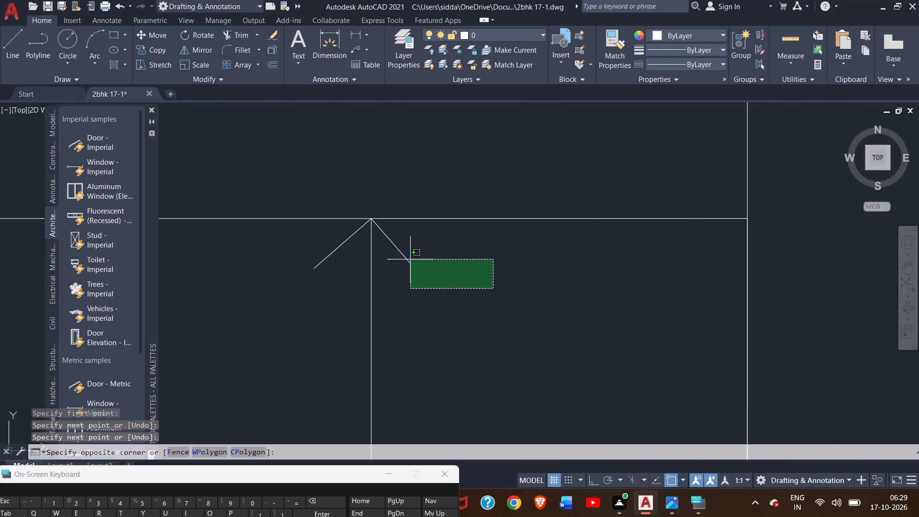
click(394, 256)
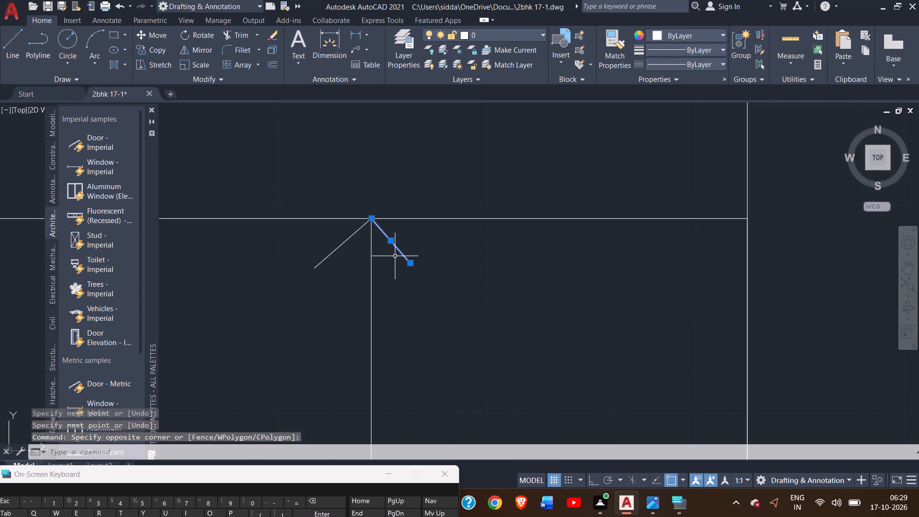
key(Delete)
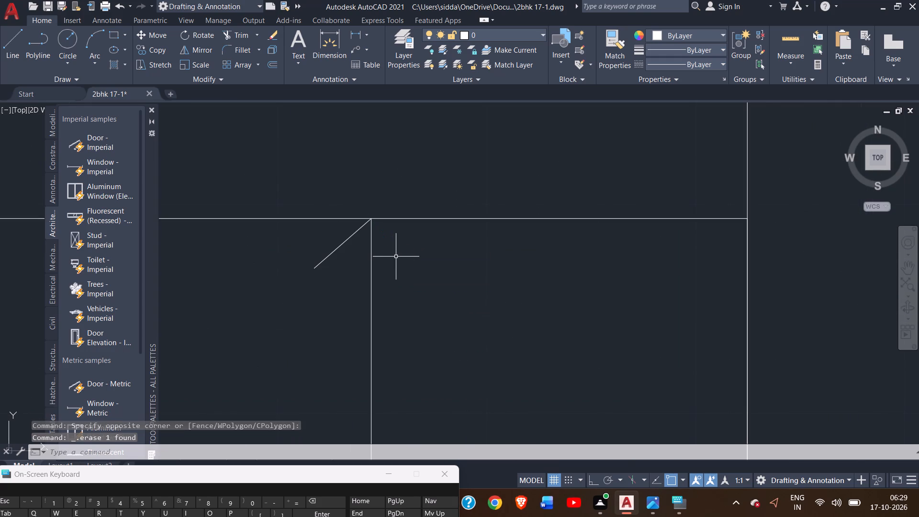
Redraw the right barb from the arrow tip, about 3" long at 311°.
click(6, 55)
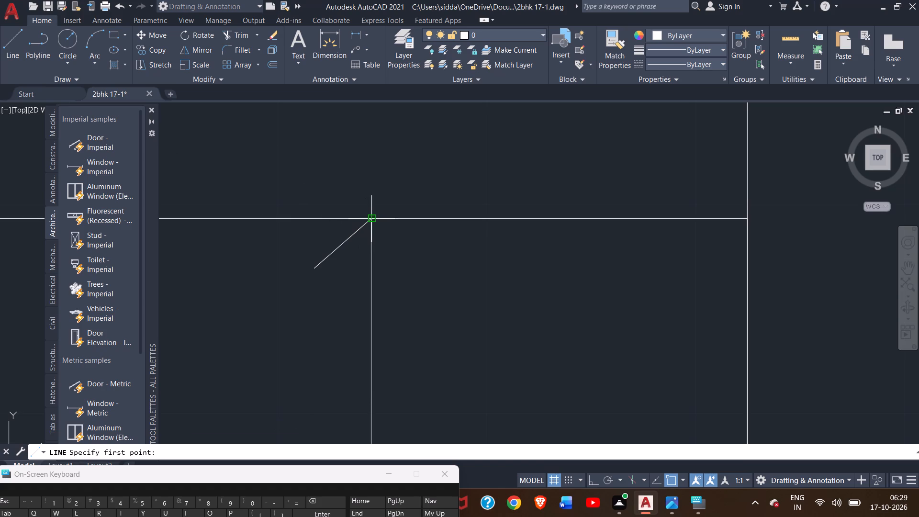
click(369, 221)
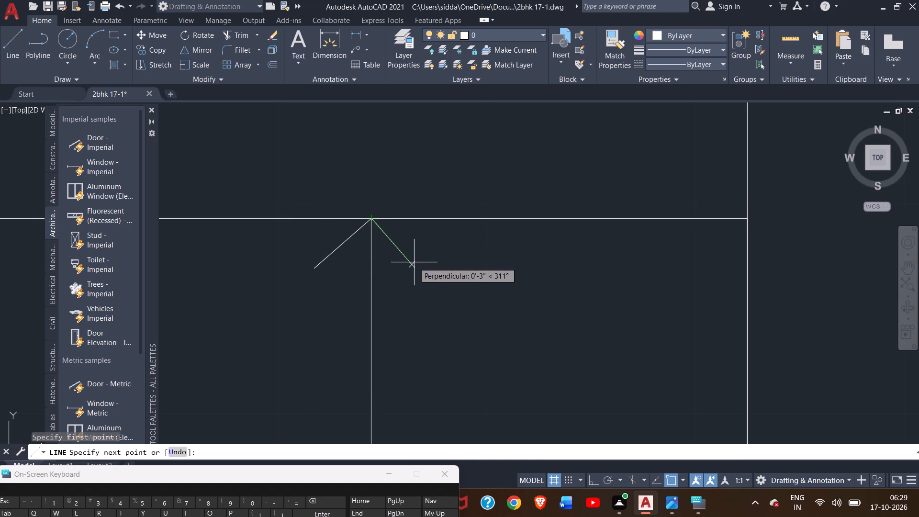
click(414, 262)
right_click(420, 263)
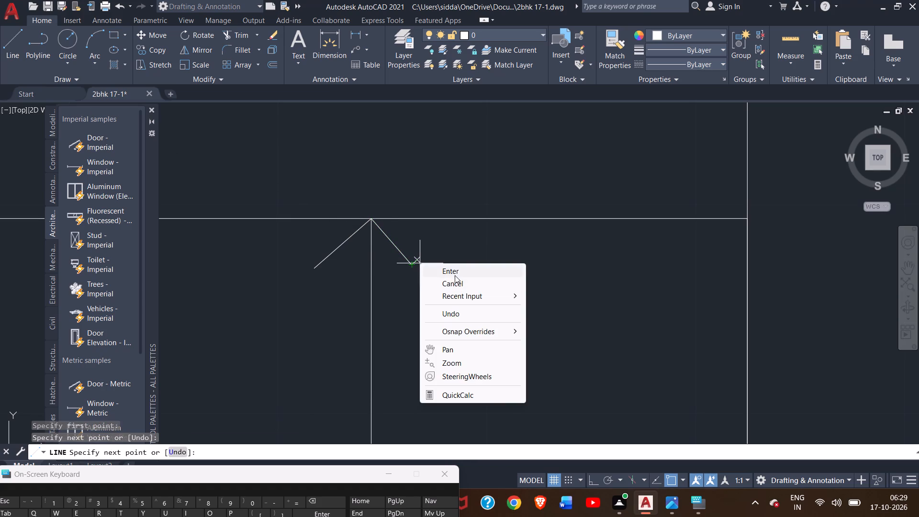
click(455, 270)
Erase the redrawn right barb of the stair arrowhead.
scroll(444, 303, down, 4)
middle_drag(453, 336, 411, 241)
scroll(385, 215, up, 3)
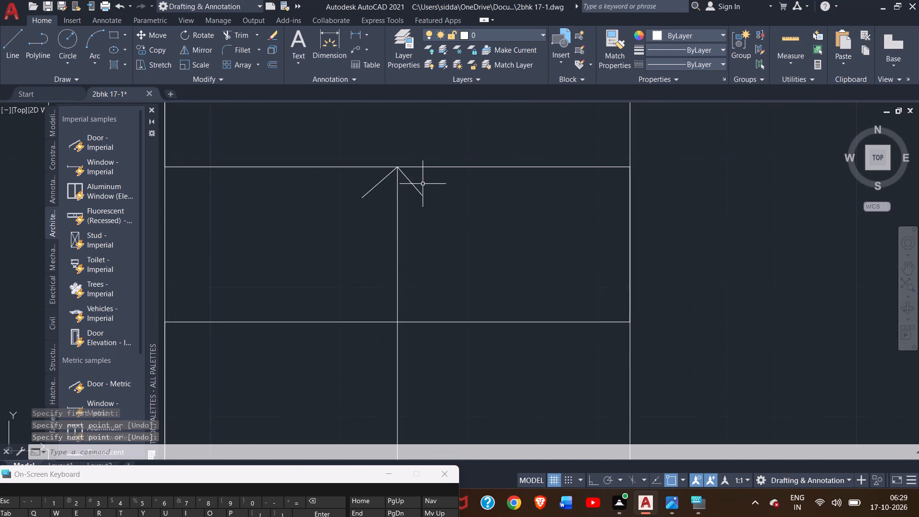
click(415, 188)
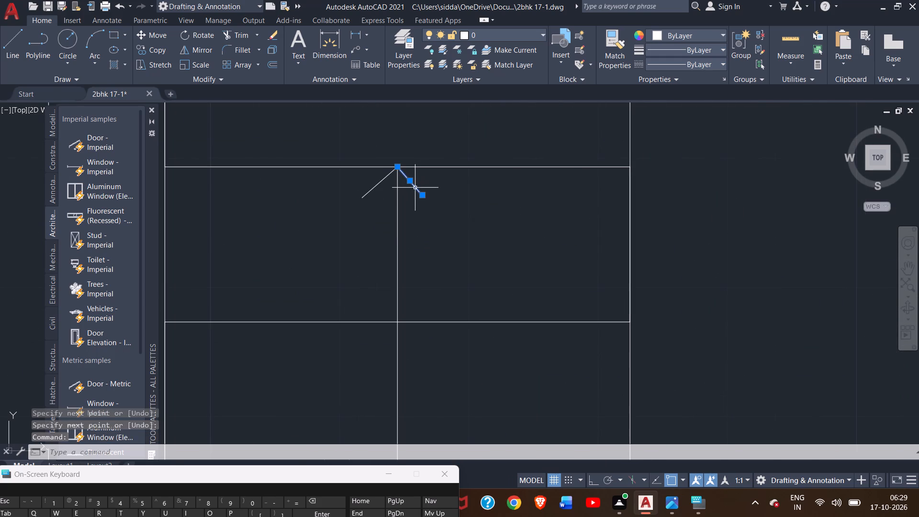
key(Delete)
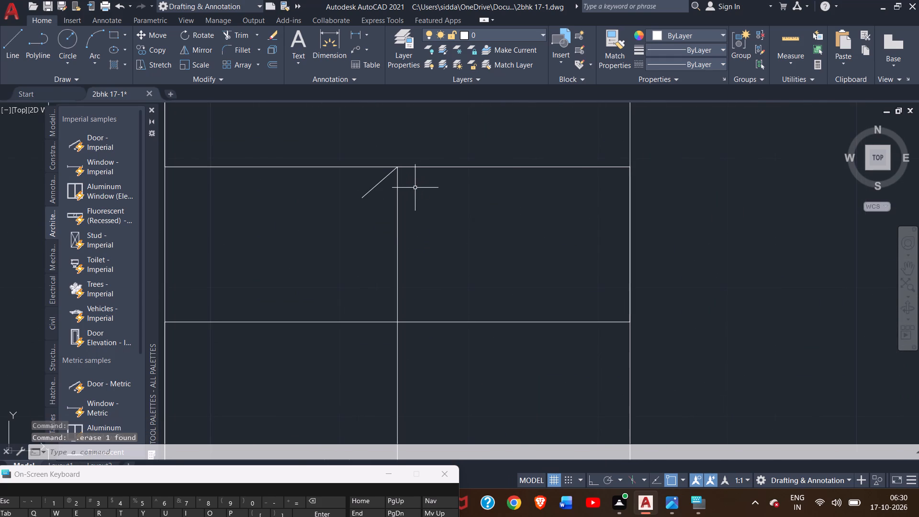
Draw the arrowhead's right barb again, sloping down from the arrow tip about 3" to match the left barb.
click(6, 63)
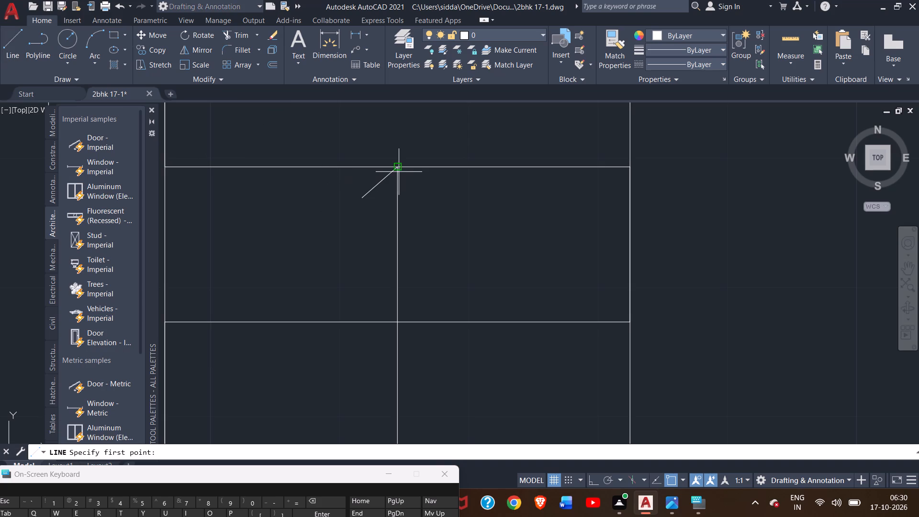
click(400, 167)
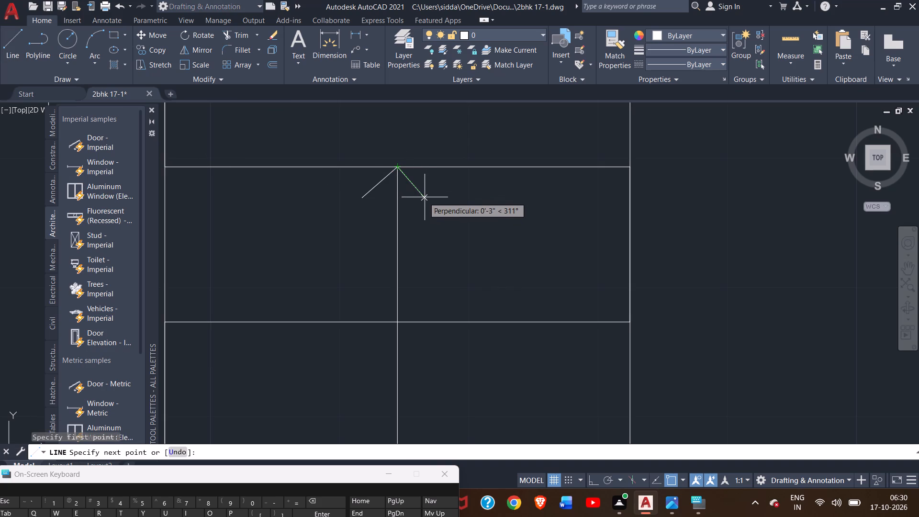
double_click(427, 202)
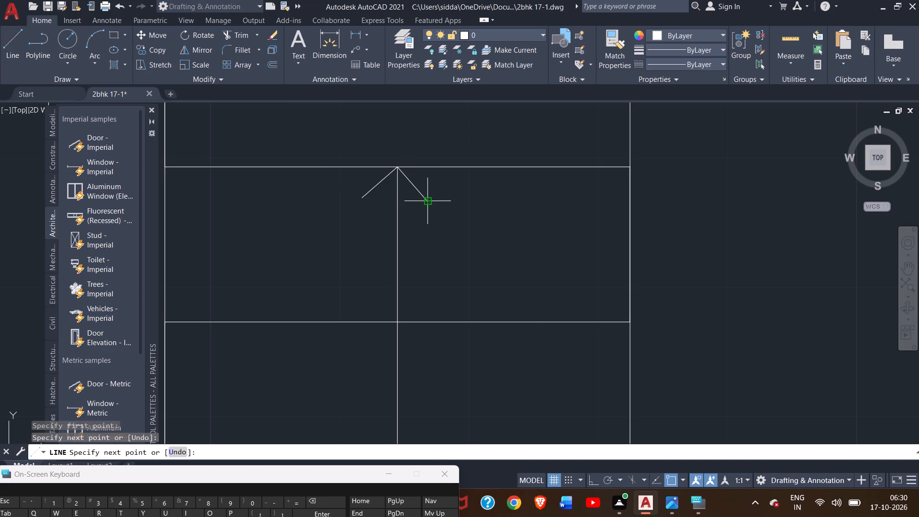
right_click(427, 202)
click(440, 203)
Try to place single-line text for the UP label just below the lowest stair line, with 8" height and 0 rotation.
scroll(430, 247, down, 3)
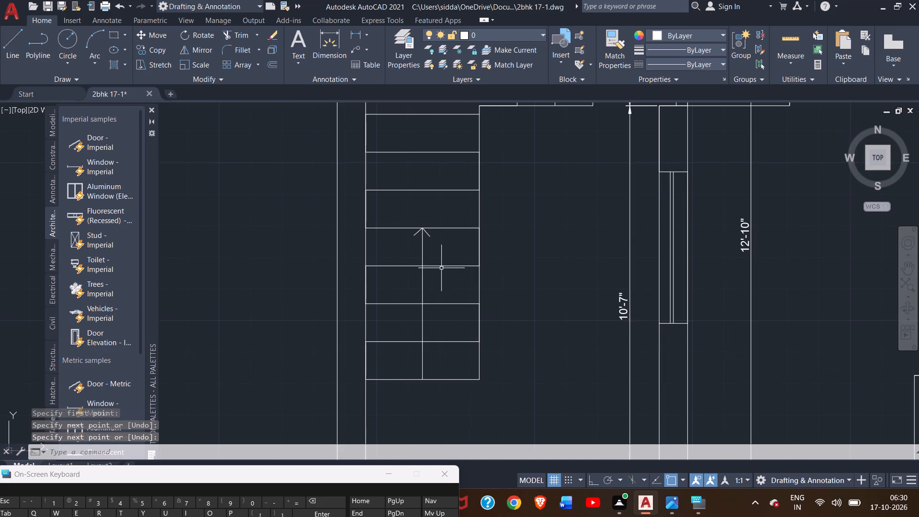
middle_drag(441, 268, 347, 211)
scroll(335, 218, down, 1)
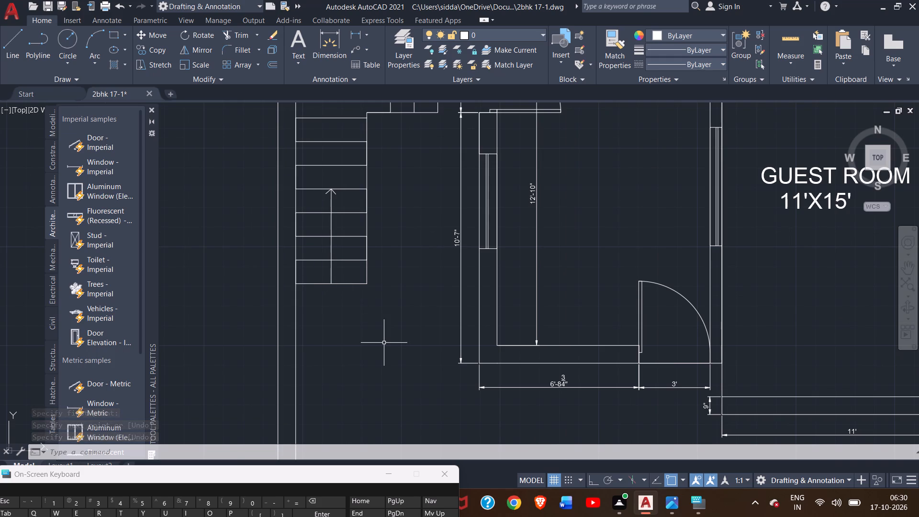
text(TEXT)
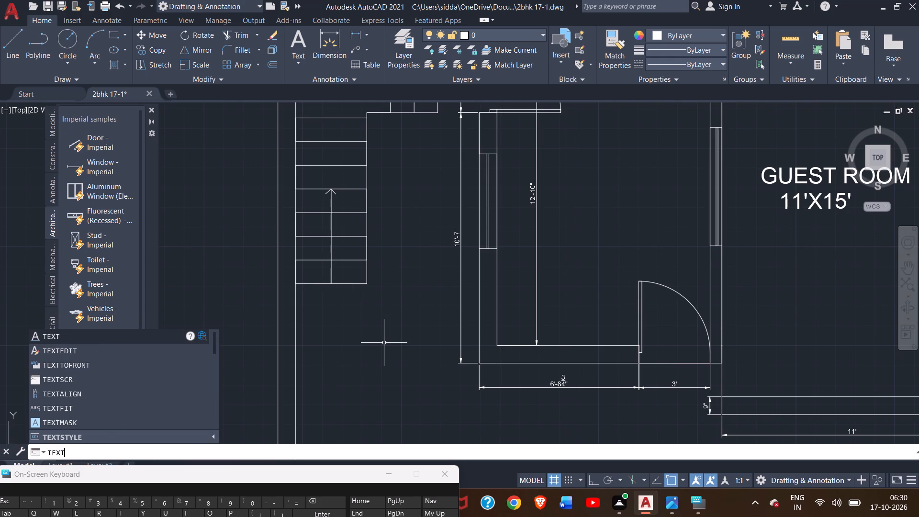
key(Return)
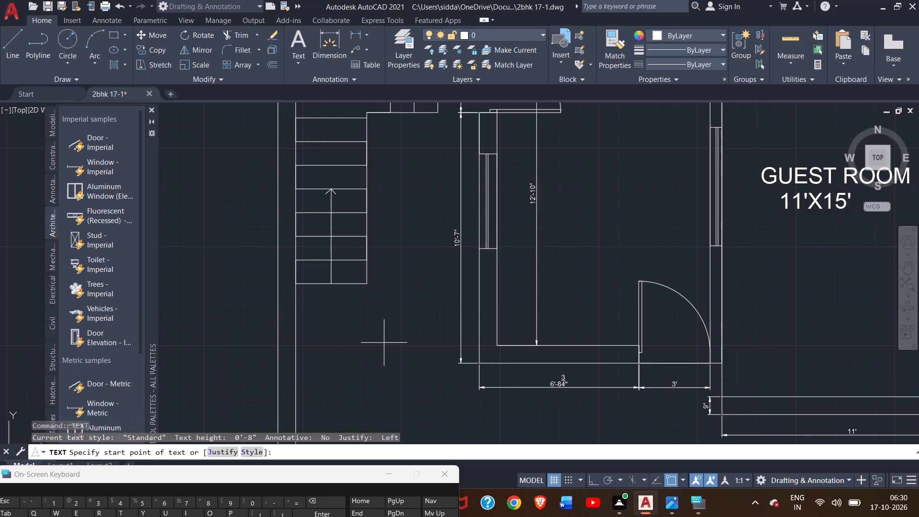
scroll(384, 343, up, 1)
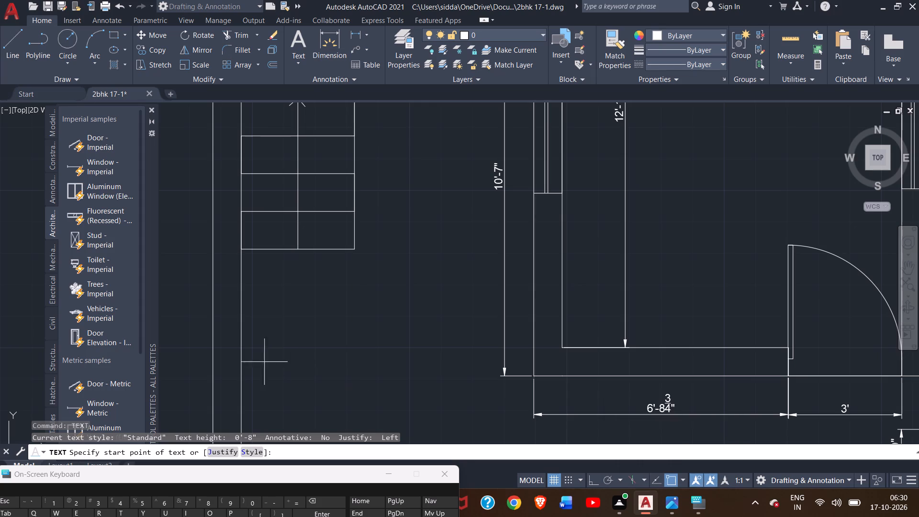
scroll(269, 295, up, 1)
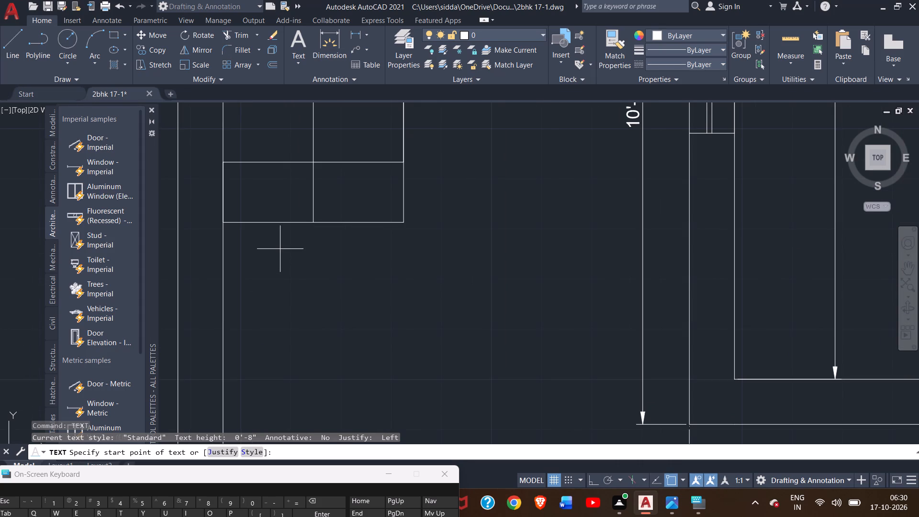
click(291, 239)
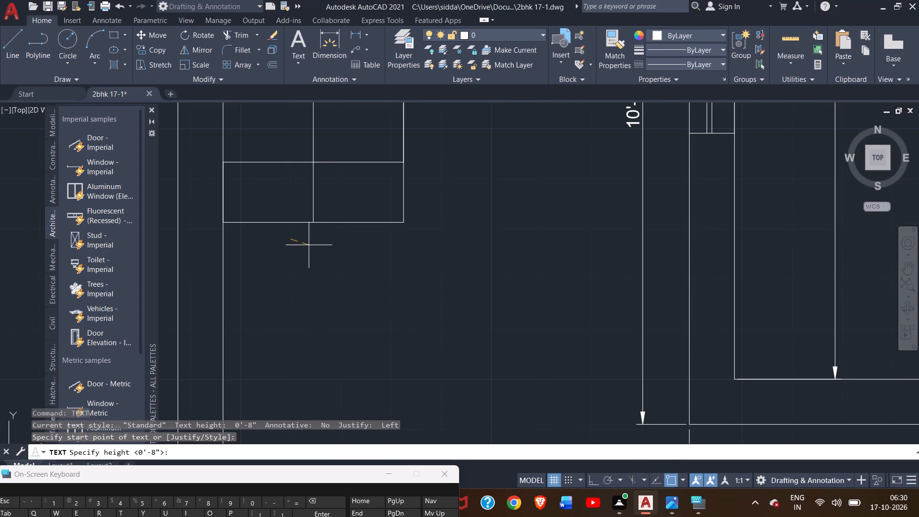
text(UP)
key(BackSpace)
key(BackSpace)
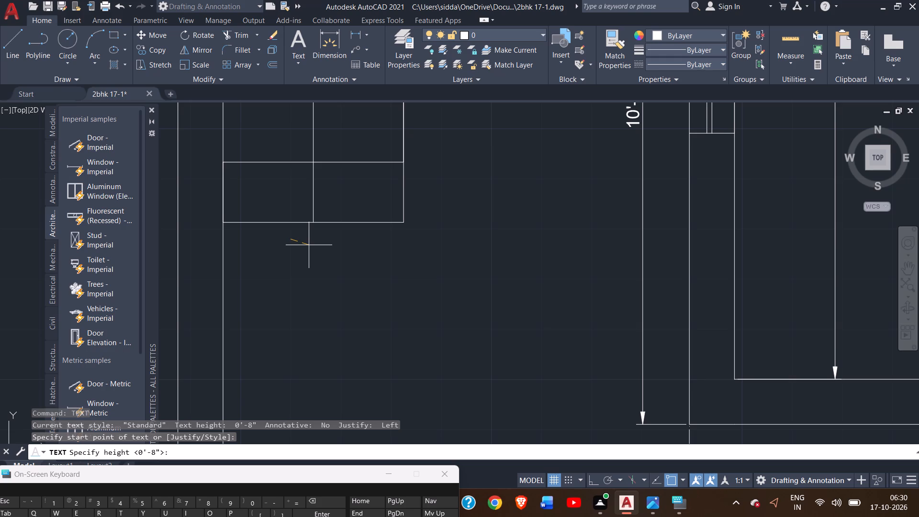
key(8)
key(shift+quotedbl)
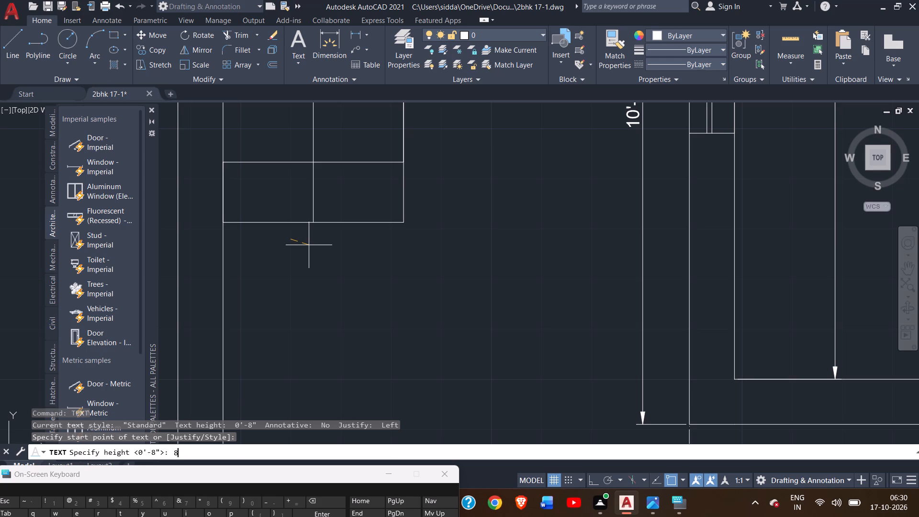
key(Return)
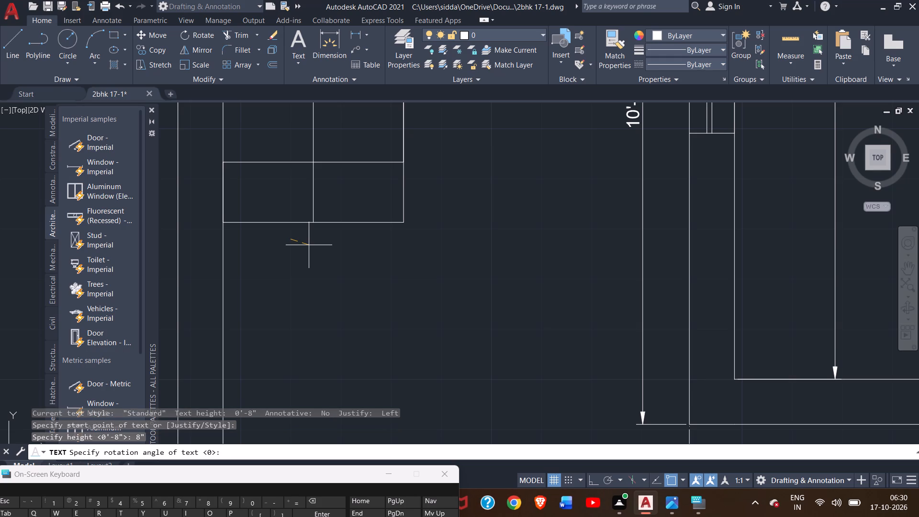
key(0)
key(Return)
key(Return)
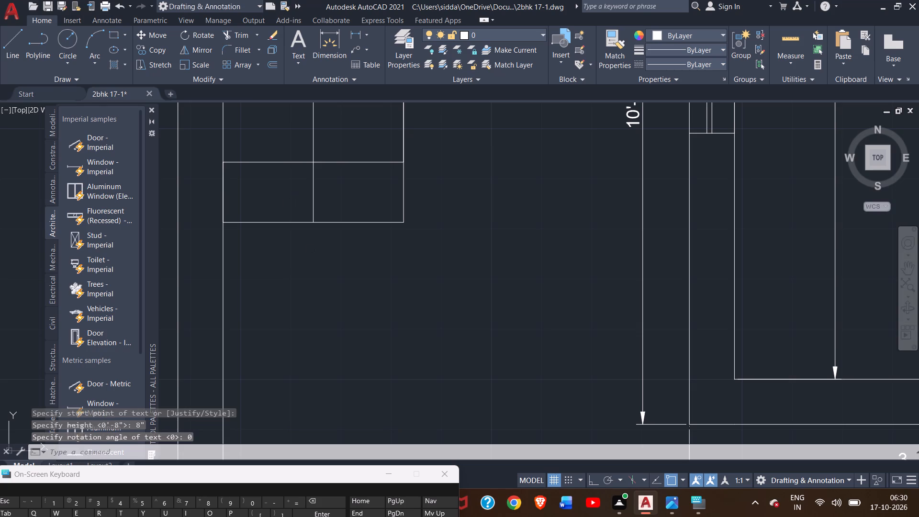
Add the single-line text UP just below the lowest stair line, with 8" height and 0 rotation.
double_click(280, 260)
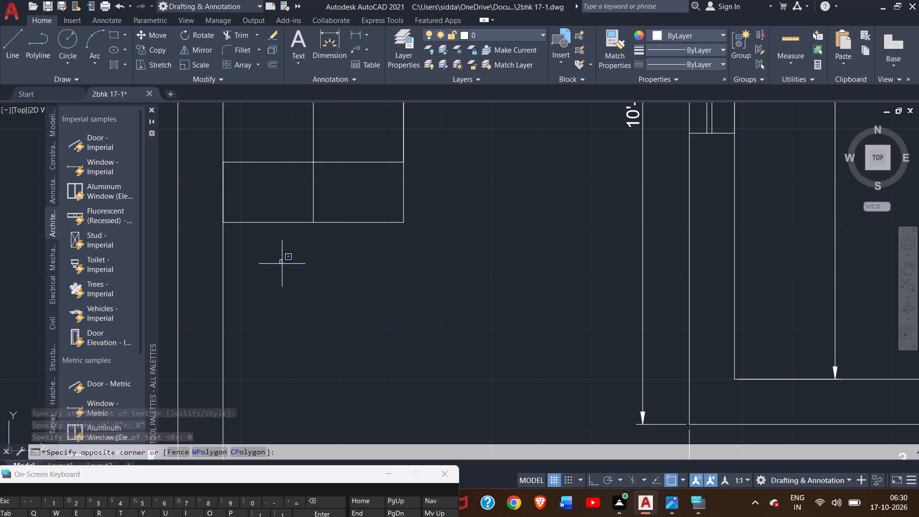
click(330, 257)
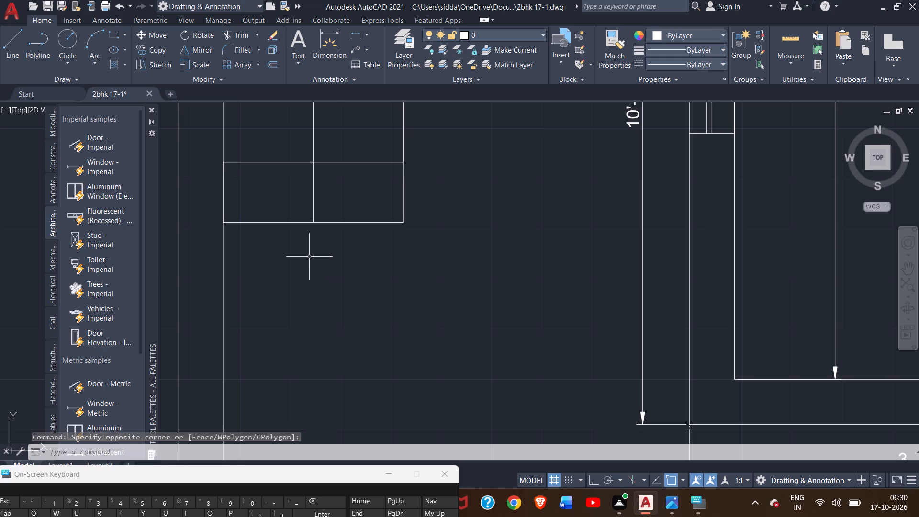
text(TEXT)
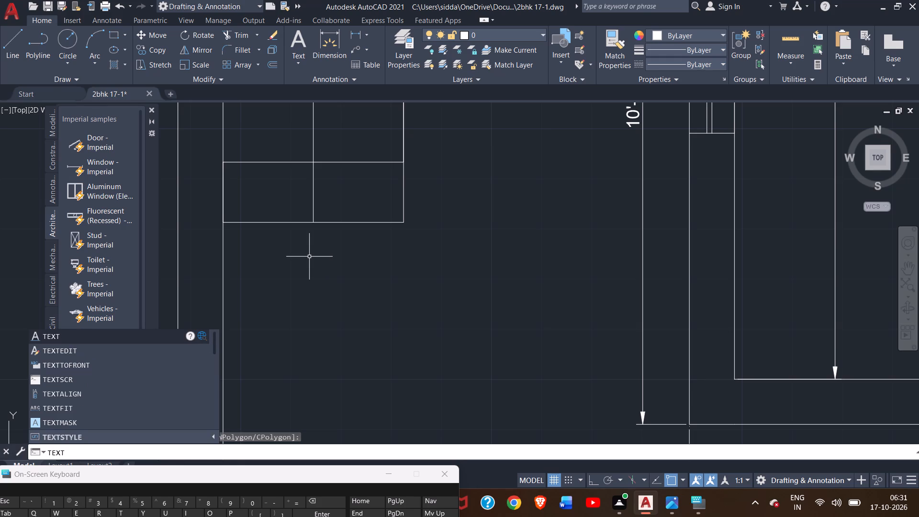
key(Return)
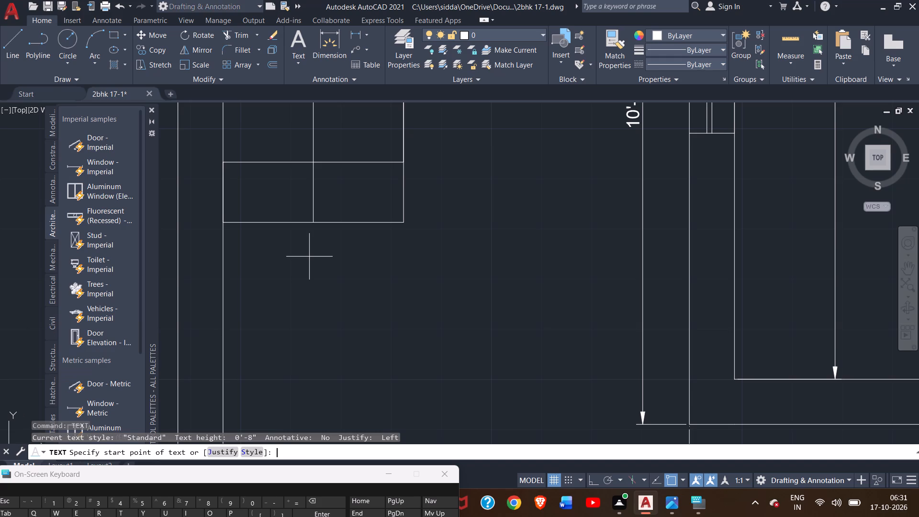
scroll(309, 257, up, 1)
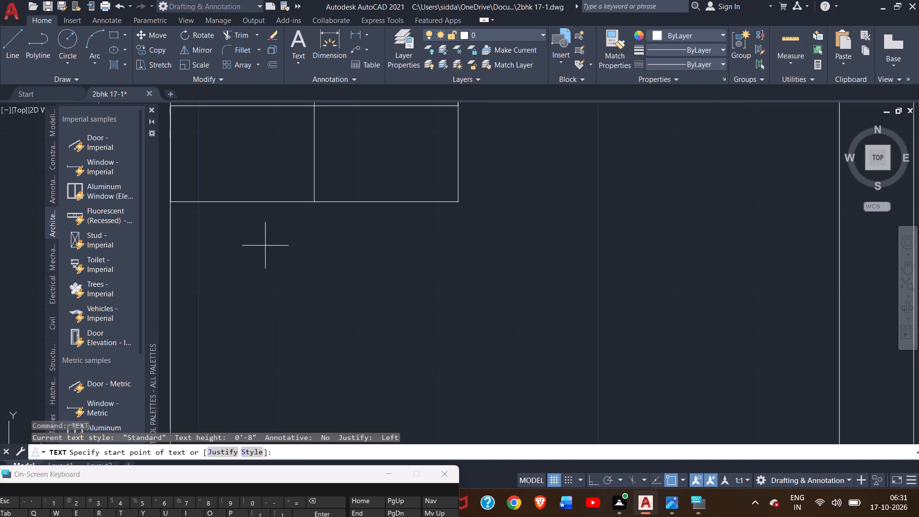
click(280, 237)
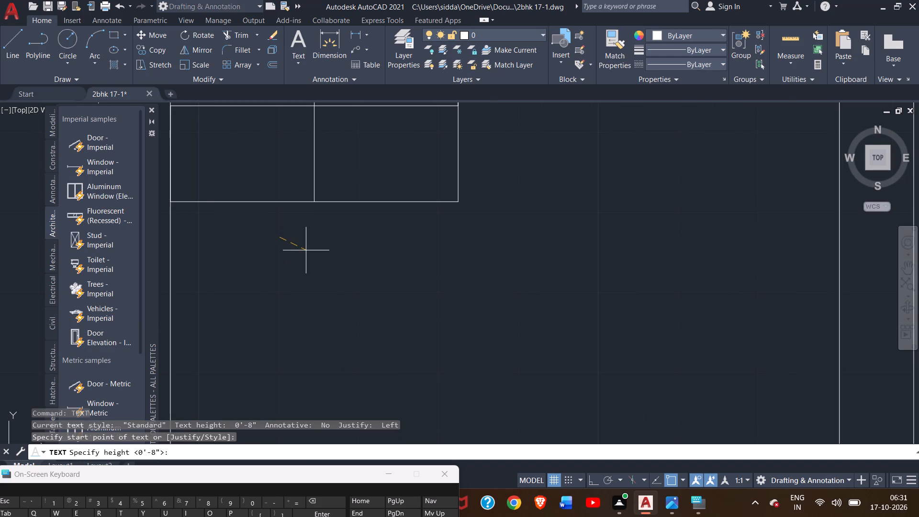
key(8)
key(shift+quotedbl)
key(Return)
key(0)
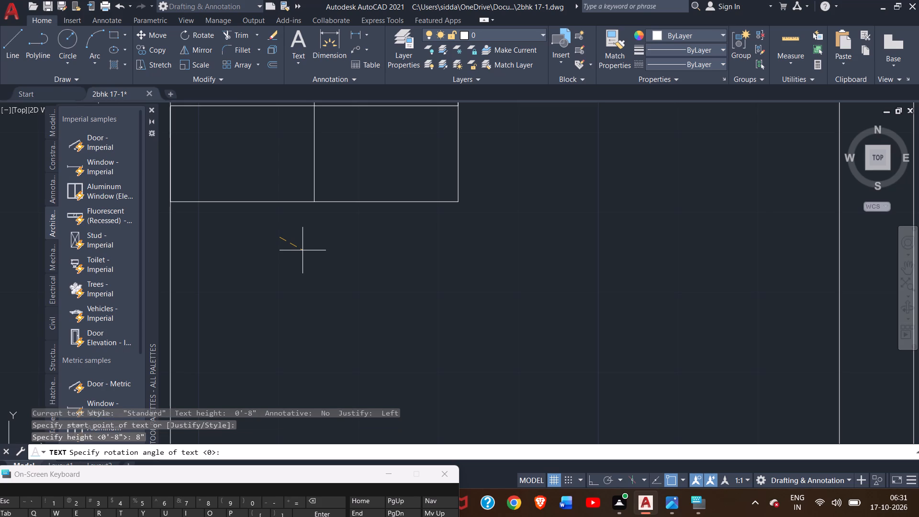
key(Return)
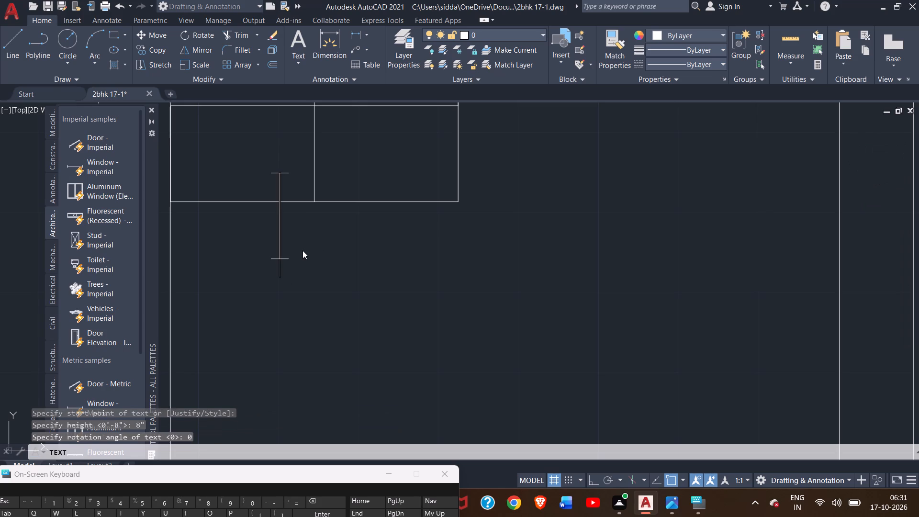
click(272, 314)
scroll(277, 313, down, 3)
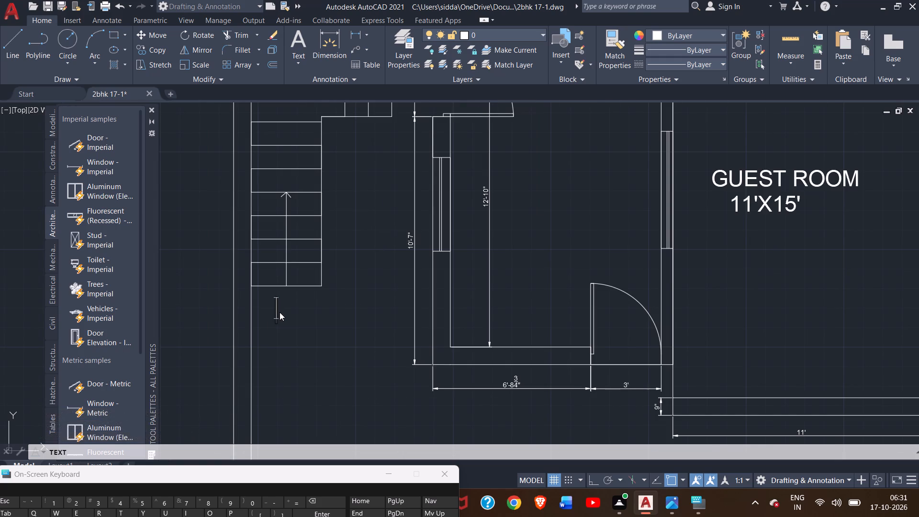
text(UP)
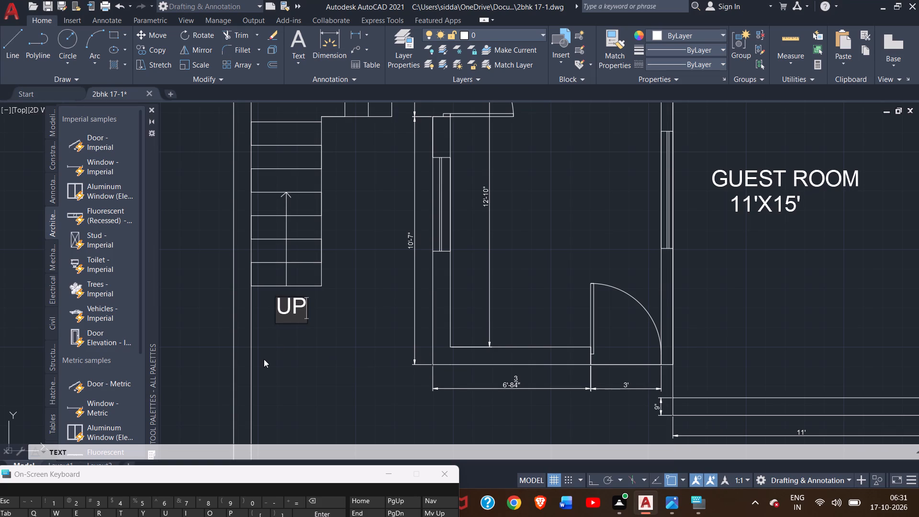
Add the single-line text CAR PORCH below the UP label, using the same text height and rotation.
click(273, 352)
click(279, 355)
text(CAR)
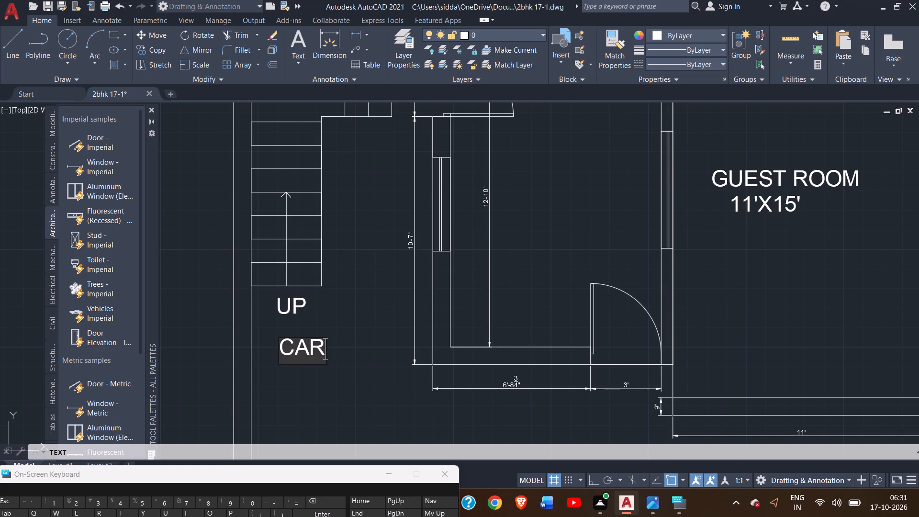
key(space)
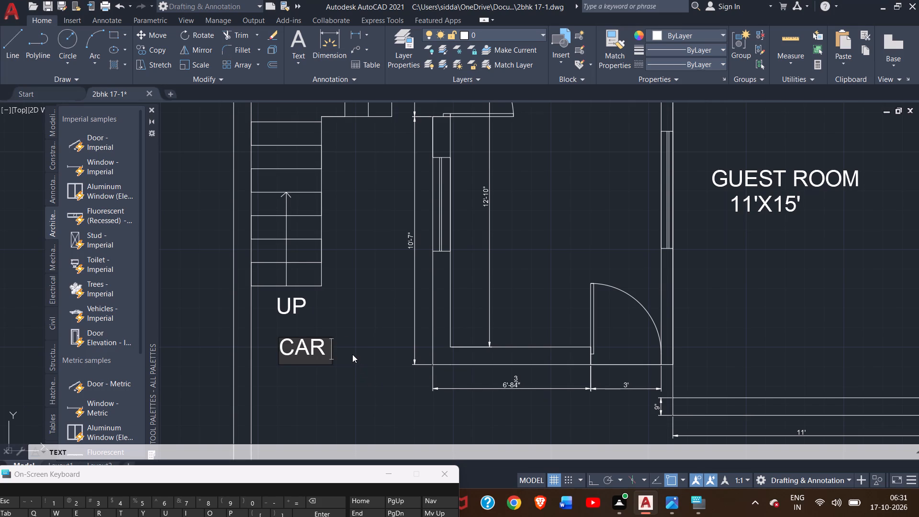
text(PO)
text(RCH)
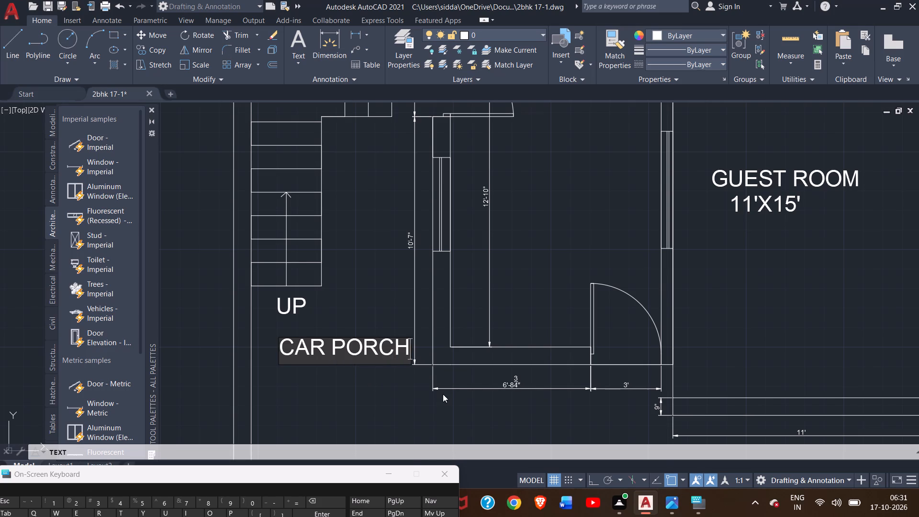
scroll(443, 394, down, 2)
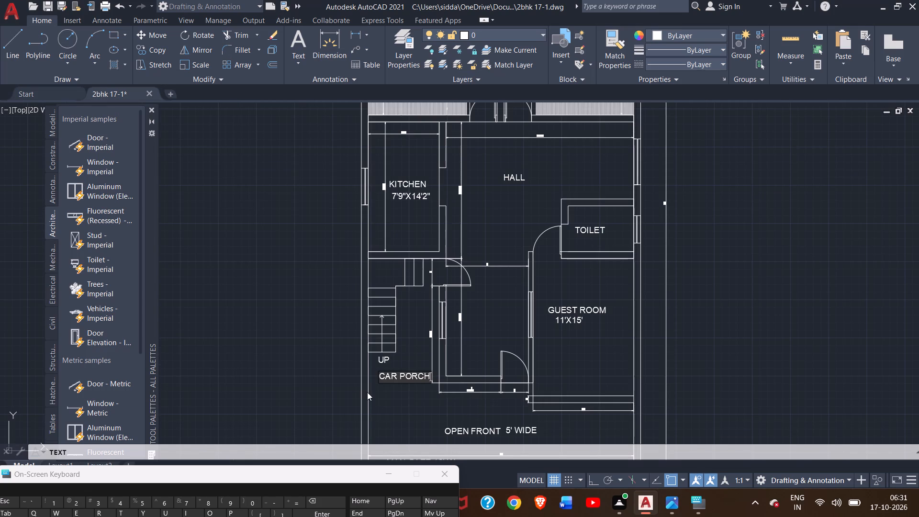
click(404, 394)
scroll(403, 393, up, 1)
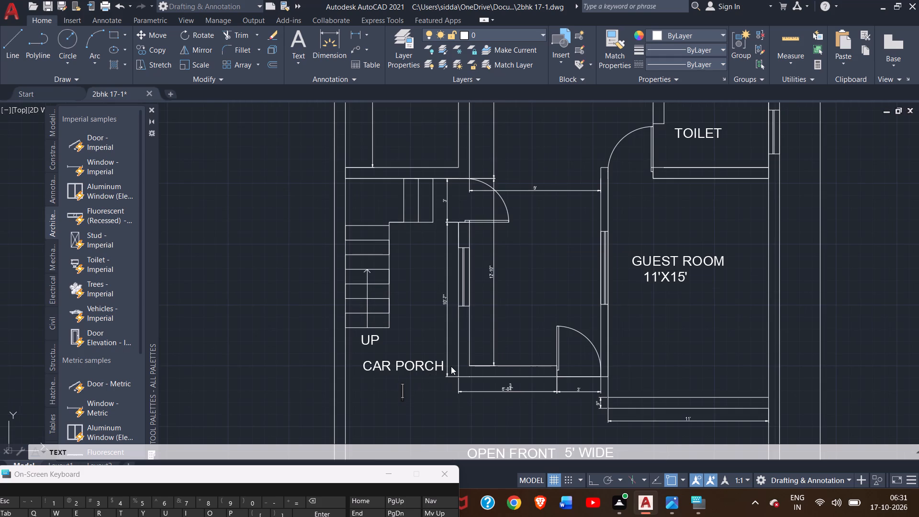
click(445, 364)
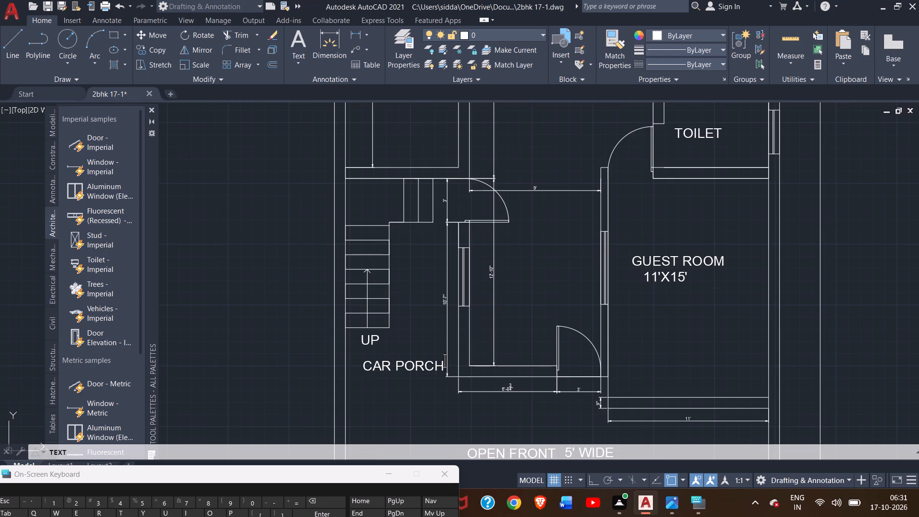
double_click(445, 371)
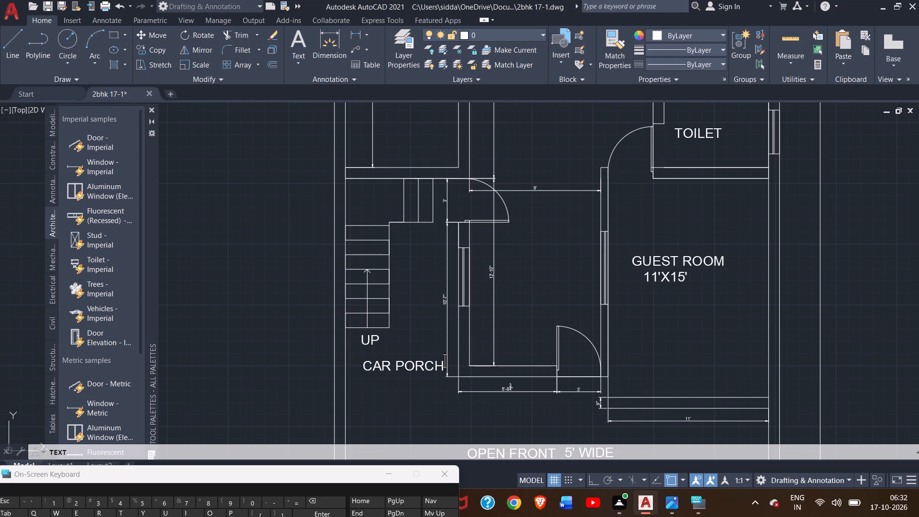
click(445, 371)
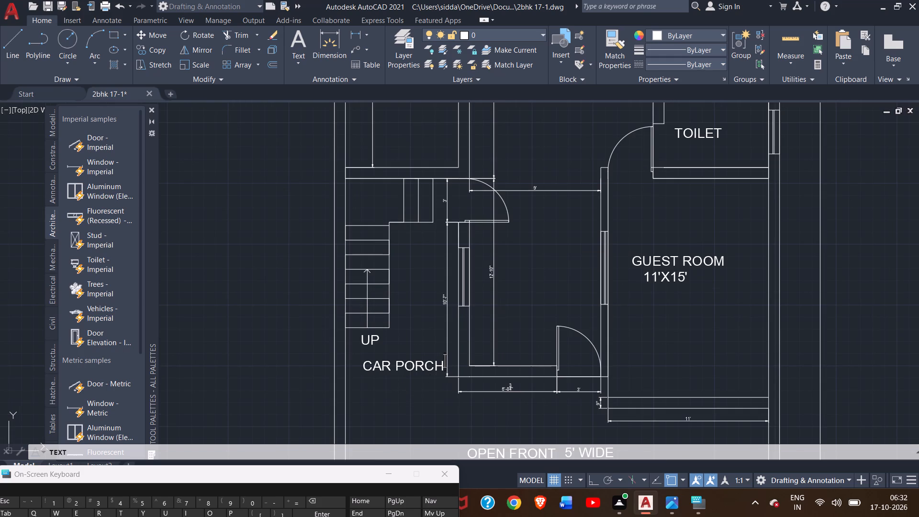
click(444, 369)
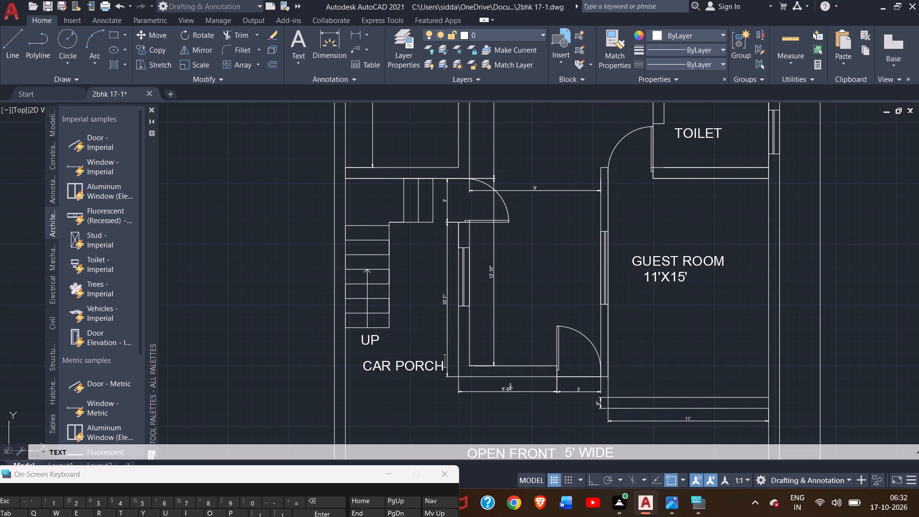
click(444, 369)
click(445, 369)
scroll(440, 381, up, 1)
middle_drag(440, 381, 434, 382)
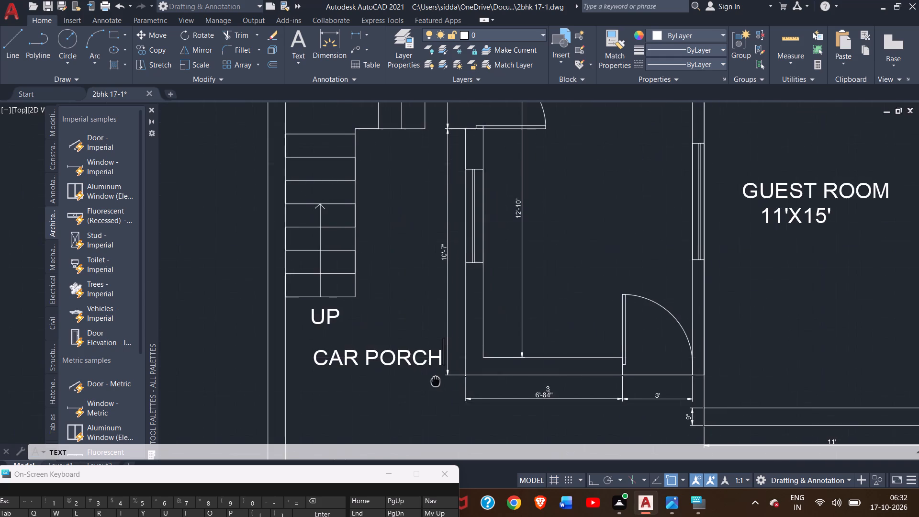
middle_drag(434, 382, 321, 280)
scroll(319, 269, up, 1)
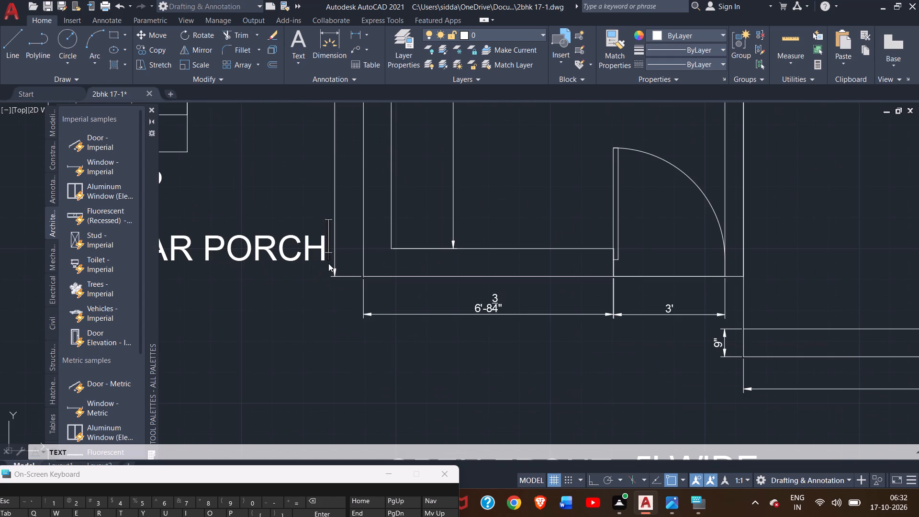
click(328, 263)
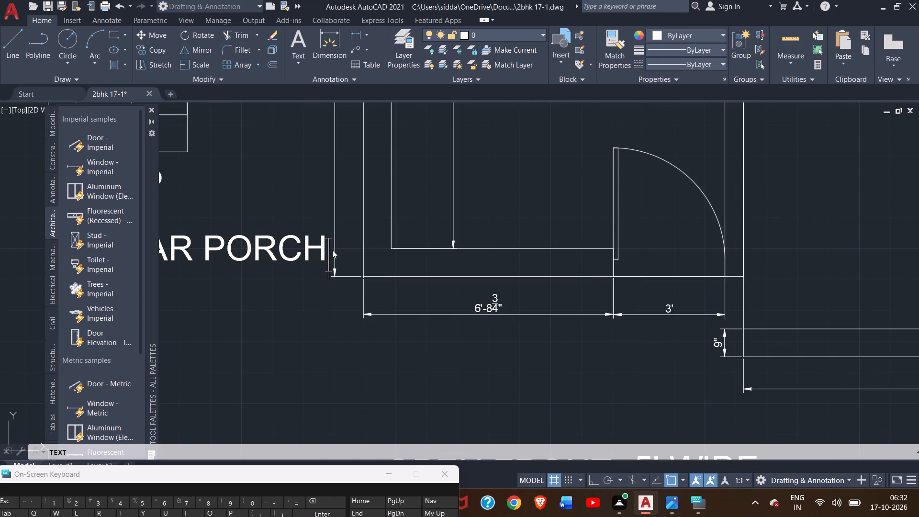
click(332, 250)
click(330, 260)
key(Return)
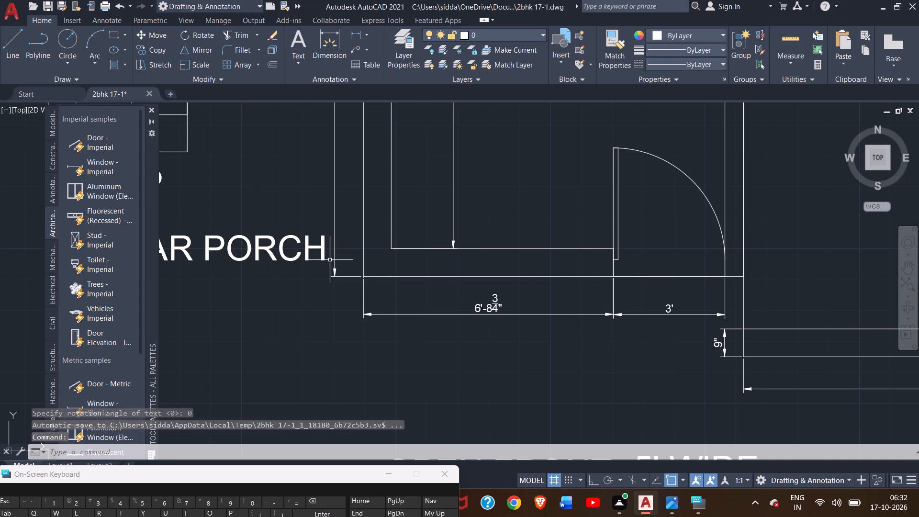
Add the single-line text 7'9"X 15' just below the CAR PORCH label, with 8" height and 0 rotation.
scroll(283, 309, down, 2)
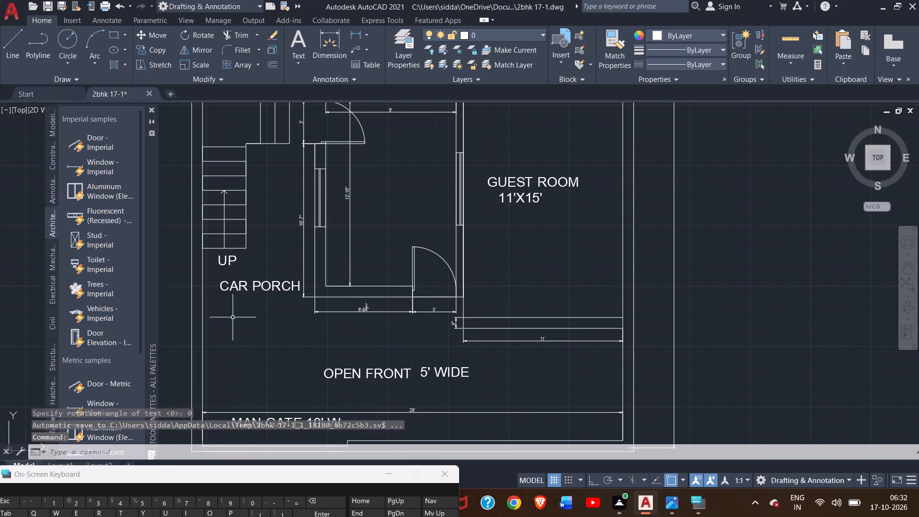
click(232, 315)
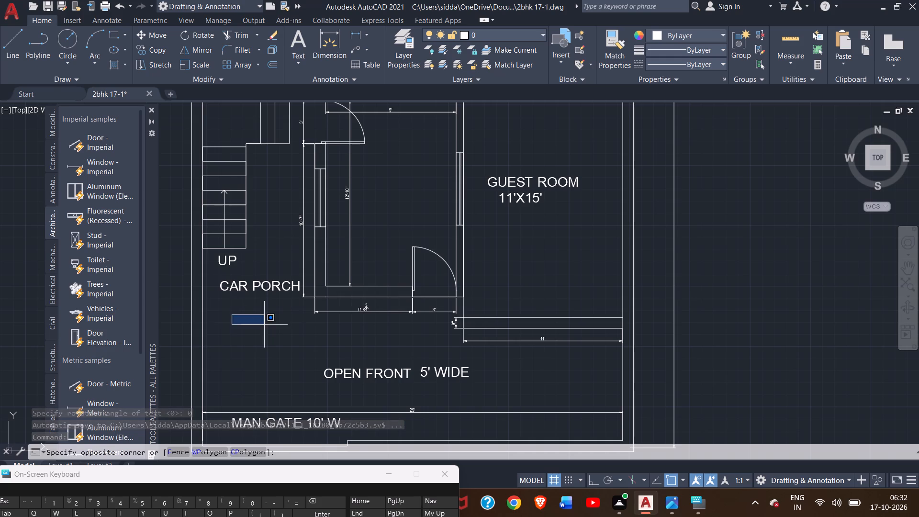
click(264, 325)
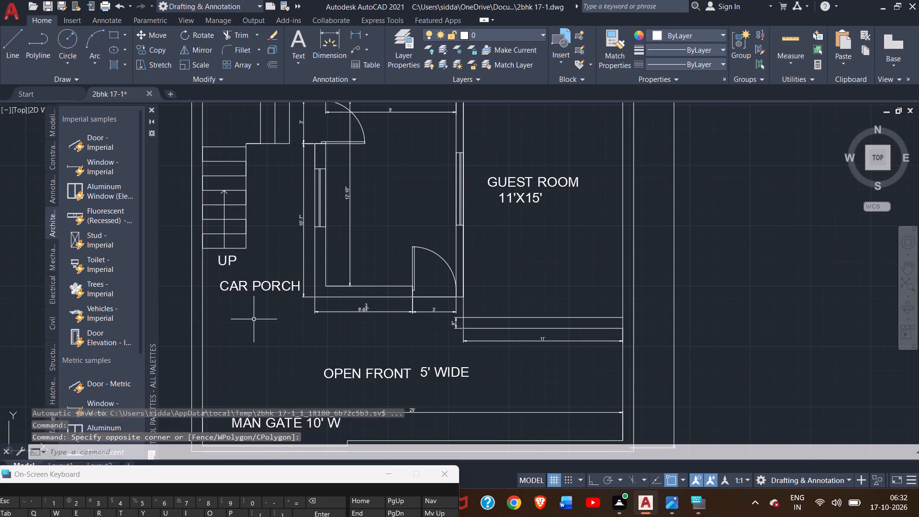
scroll(258, 314, up, 1)
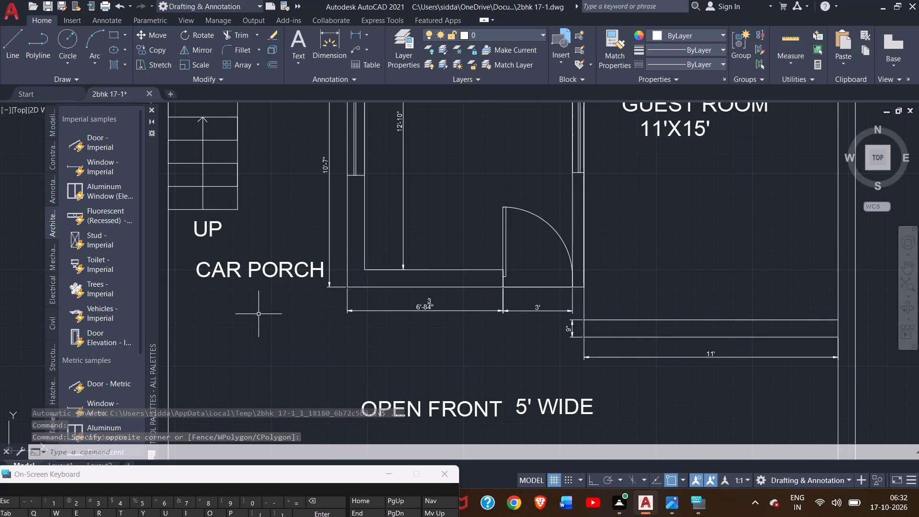
text(TEXT)
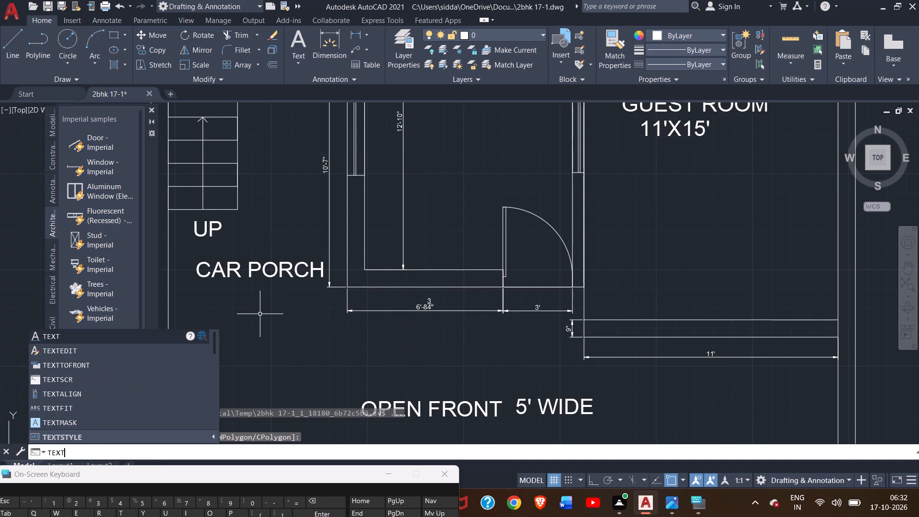
key(Return)
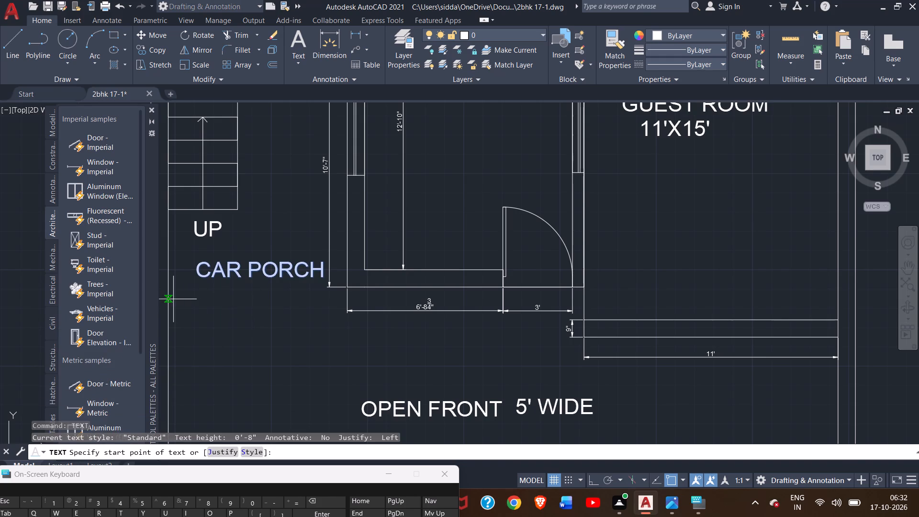
click(202, 295)
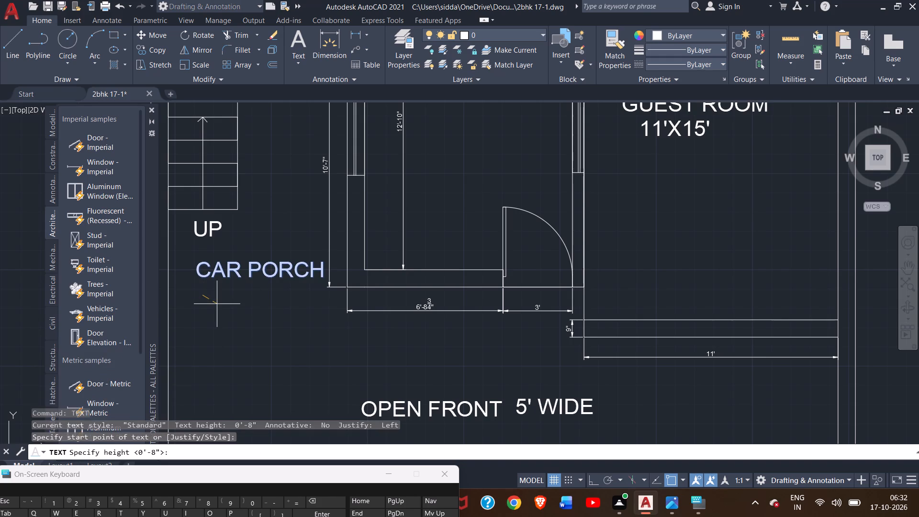
key(8)
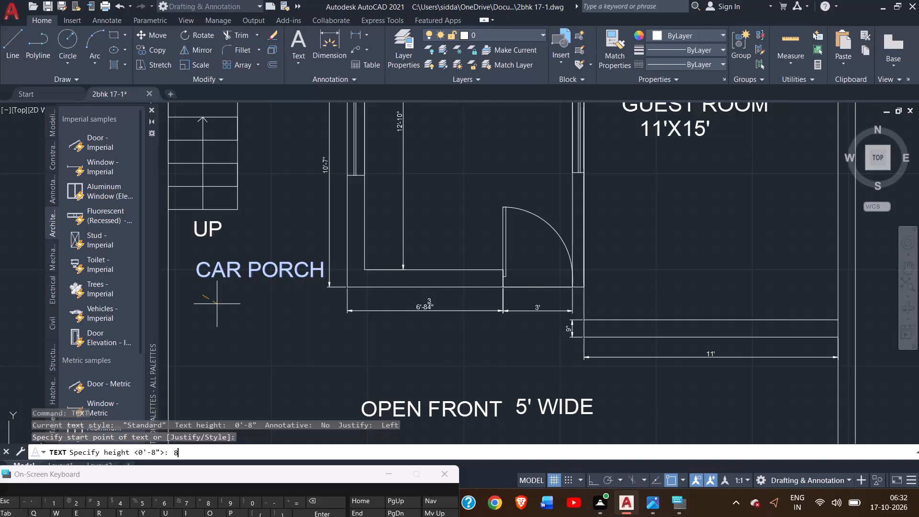
key(shift+quotedbl)
key(Return)
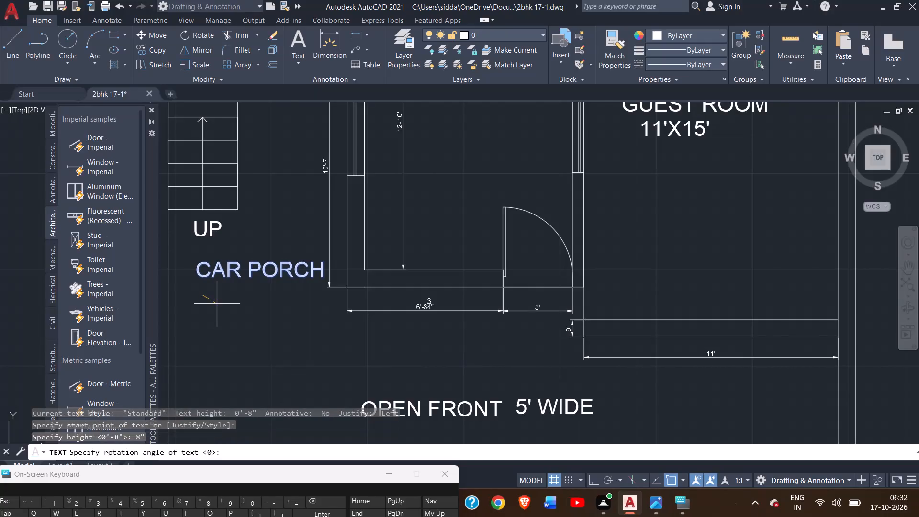
key(0)
key(Return)
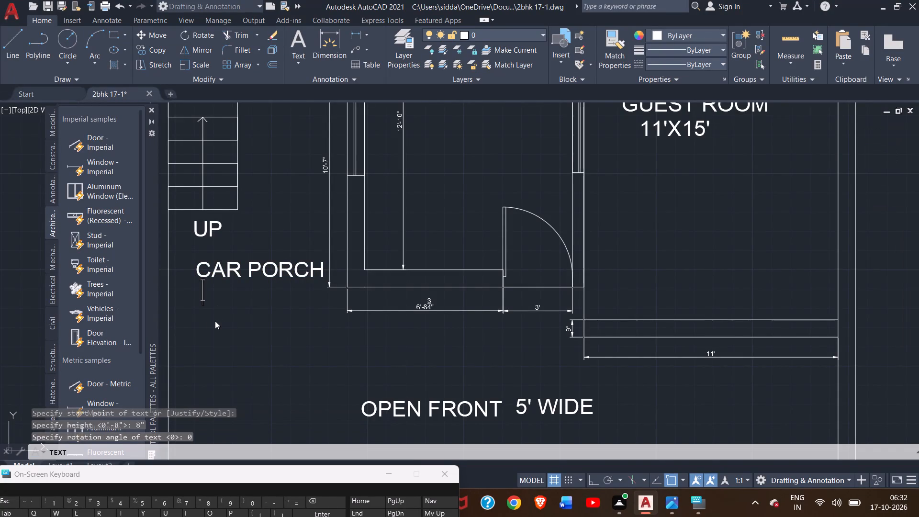
click(203, 313)
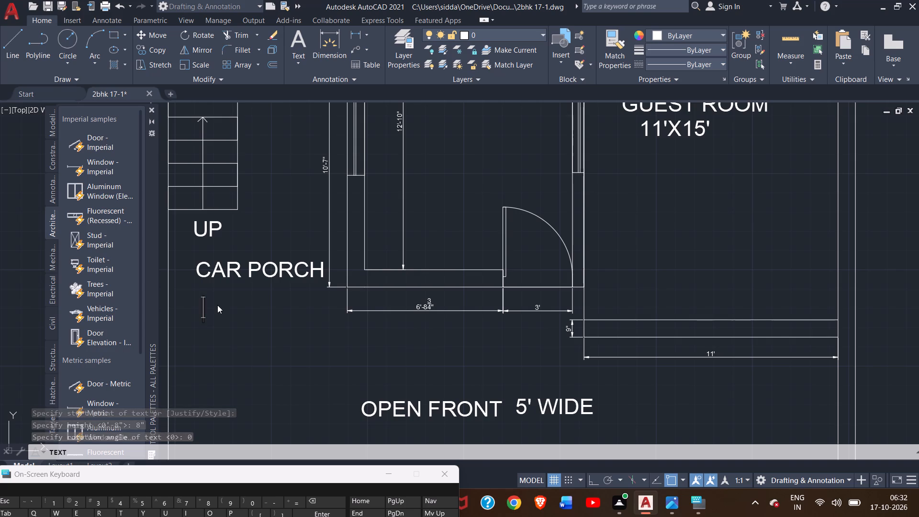
scroll(217, 305, up, 1)
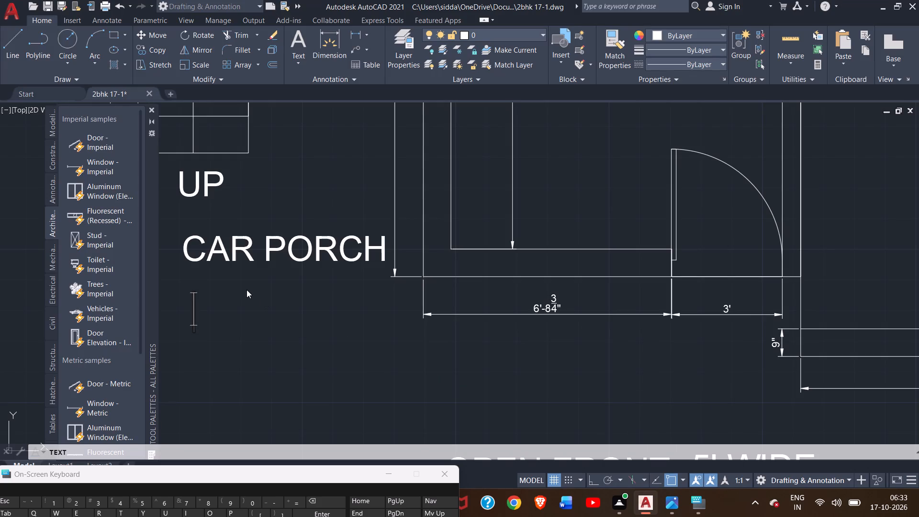
key(7)
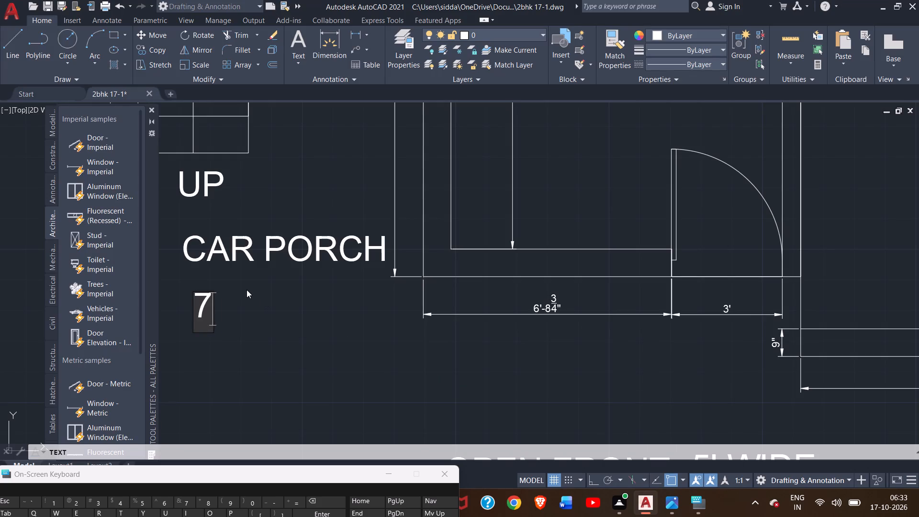
key(apostrophe)
key(9)
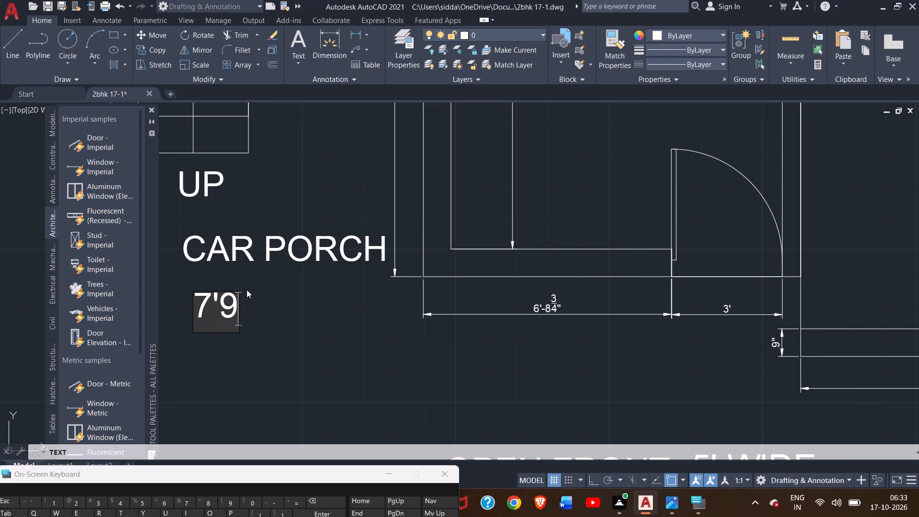
key(shift+quotedbl)
key(Return)
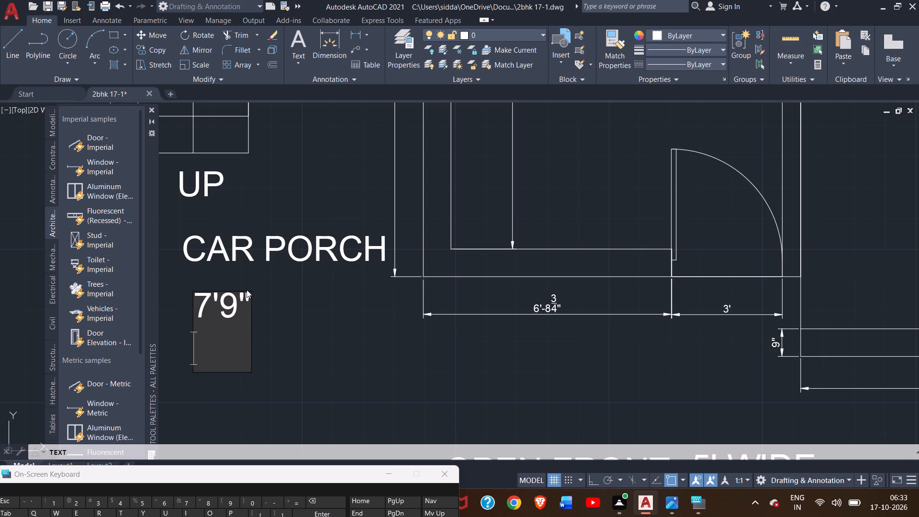
key(ctrl+z)
key(7)
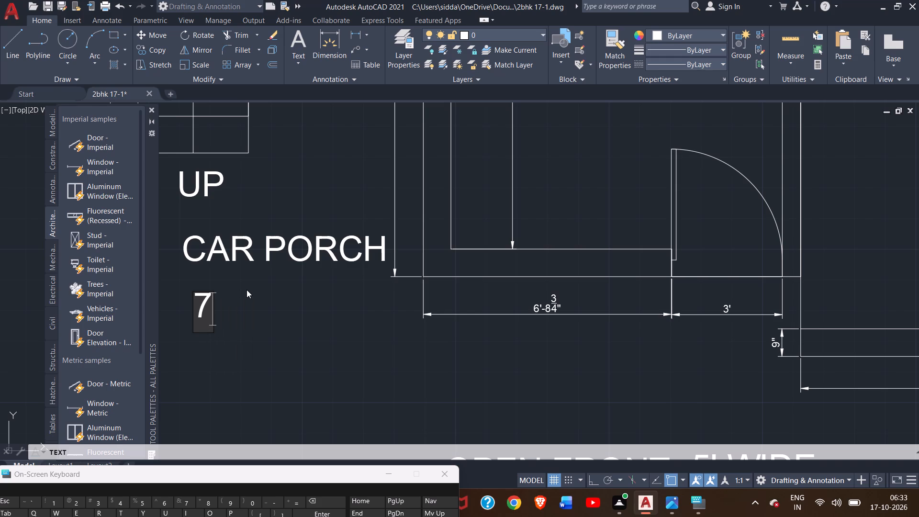
key(apostrophe)
key(9)
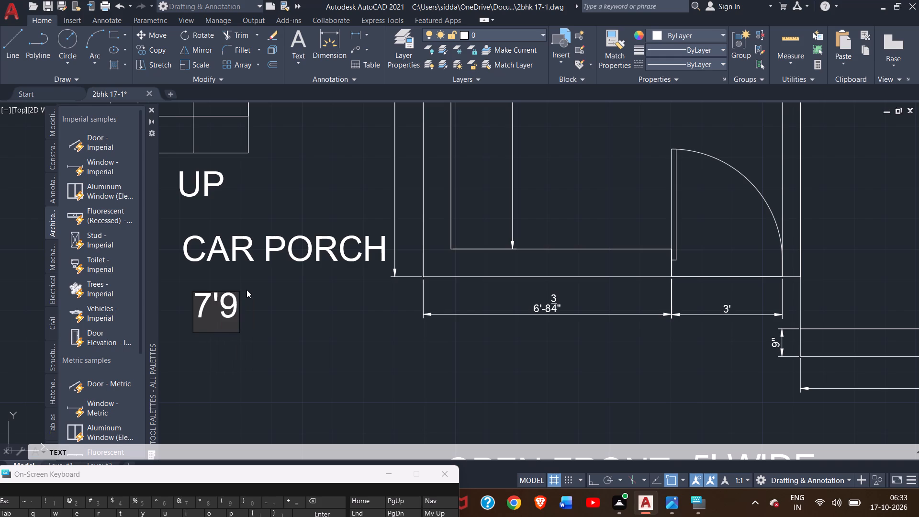
key(shift+quotedbl)
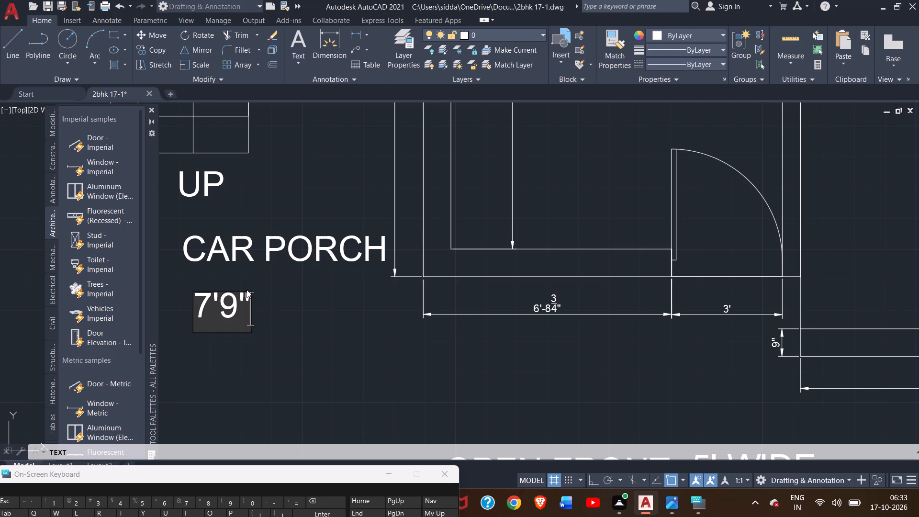
key(x)
key(space)
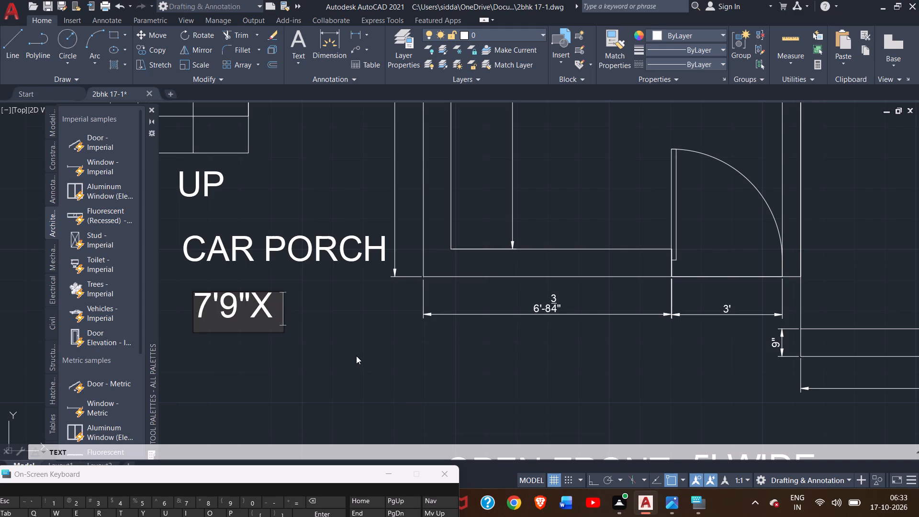
text(15)
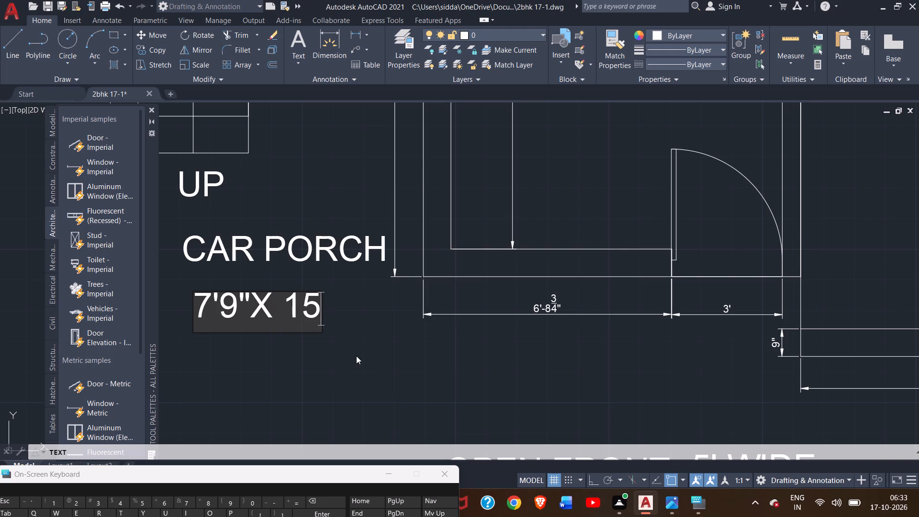
key(apostrophe)
Add the size text 7'2" X 5' just below the TOILET label beside the guest room, continuing the same single-line text command.
scroll(354, 346, down, 2)
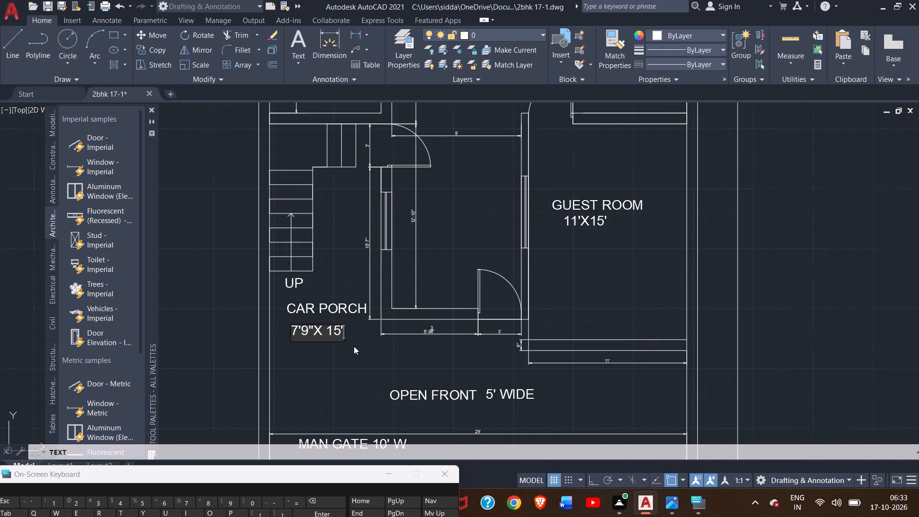
middle_drag(350, 346, 250, 386)
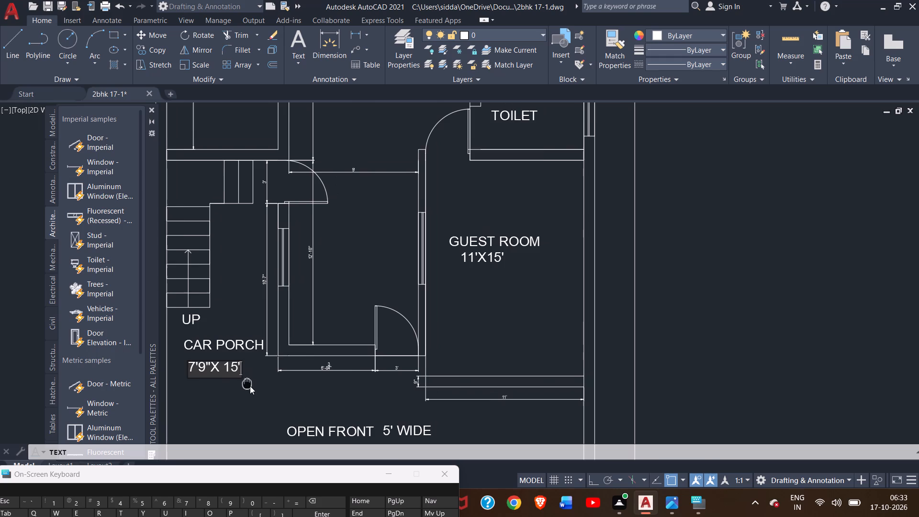
middle_drag(250, 386, 247, 383)
middle_drag(336, 309, 387, 463)
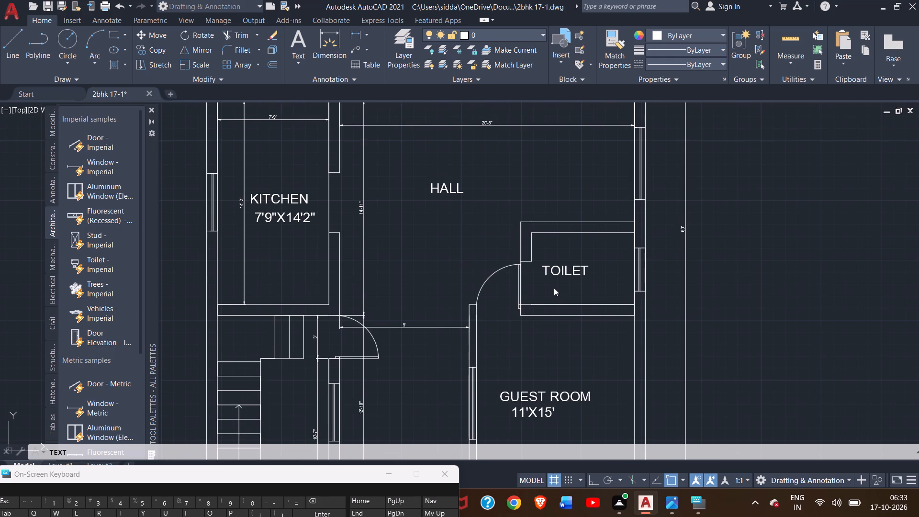
scroll(548, 274, up, 3)
click(538, 304)
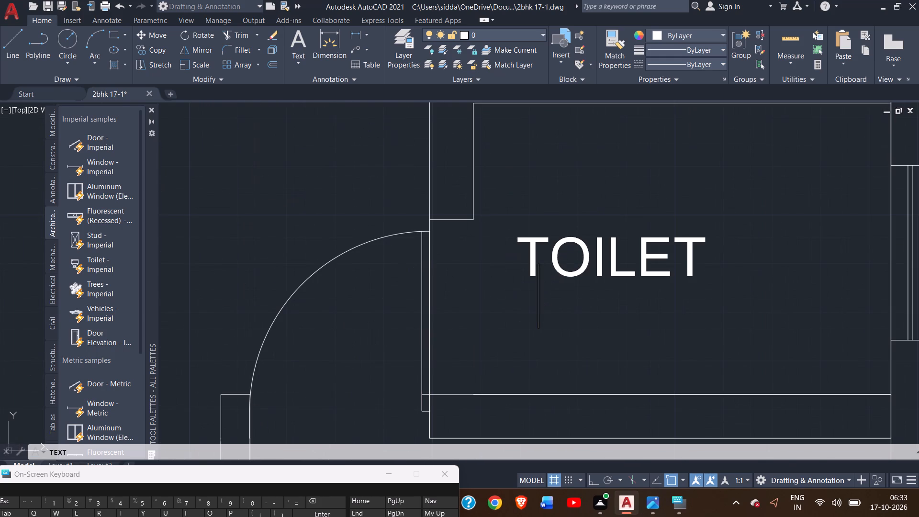
click(529, 334)
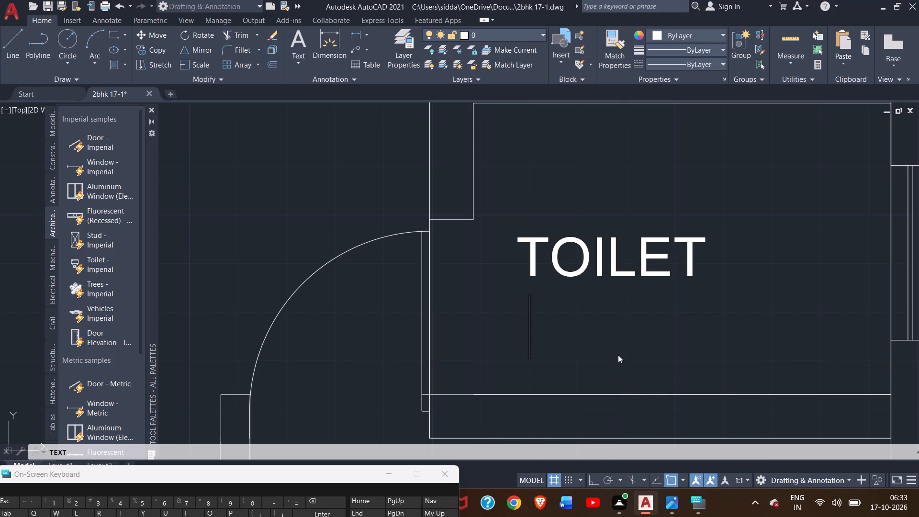
key(7)
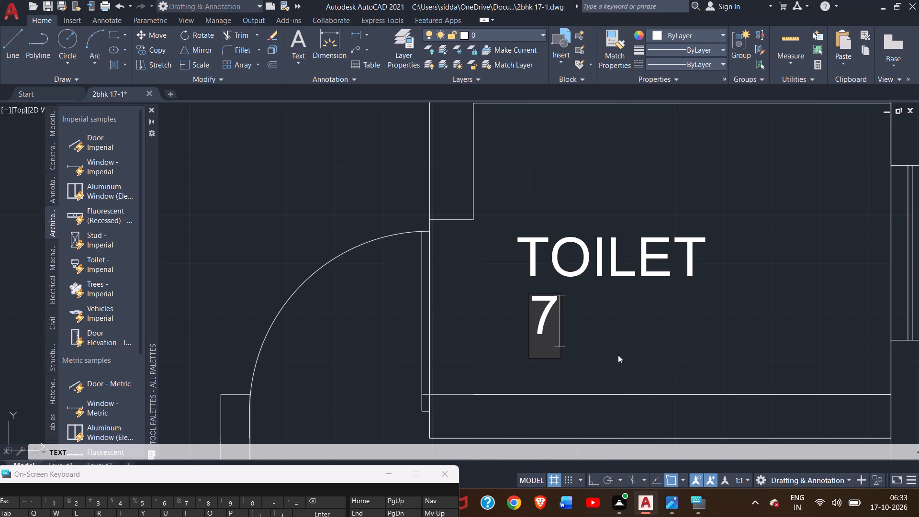
key(apostrophe)
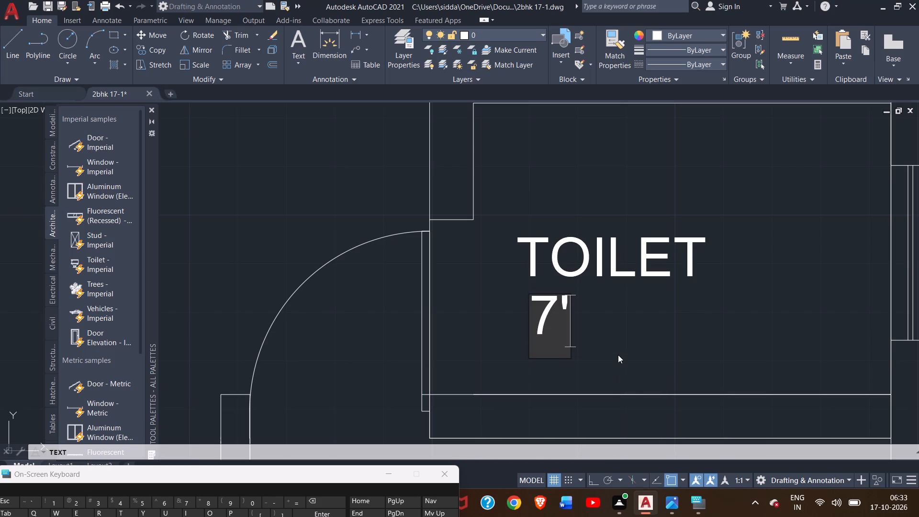
key(2)
key(shift+quotedbl)
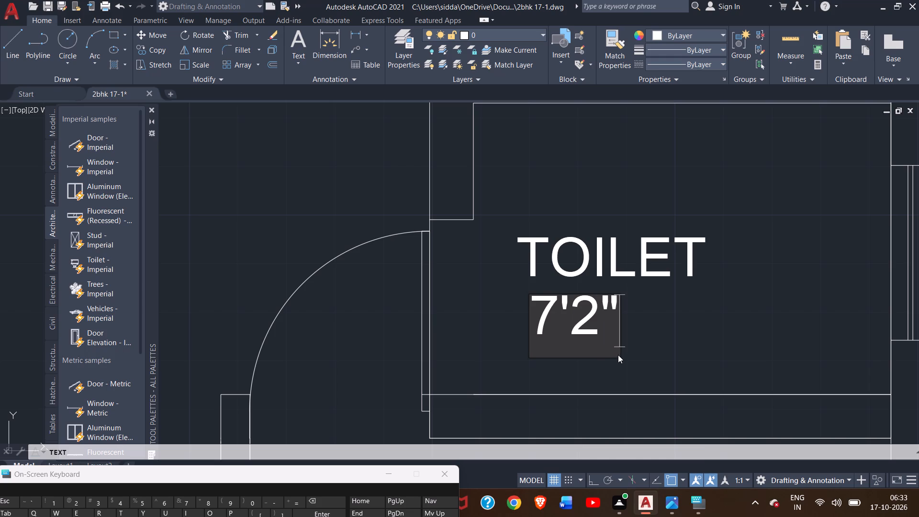
key(space)
text(X)
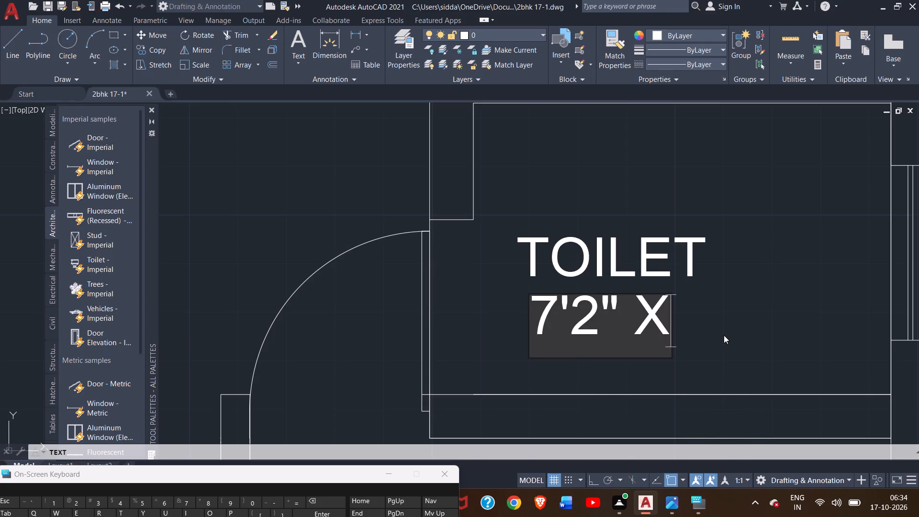
key(space)
key(5)
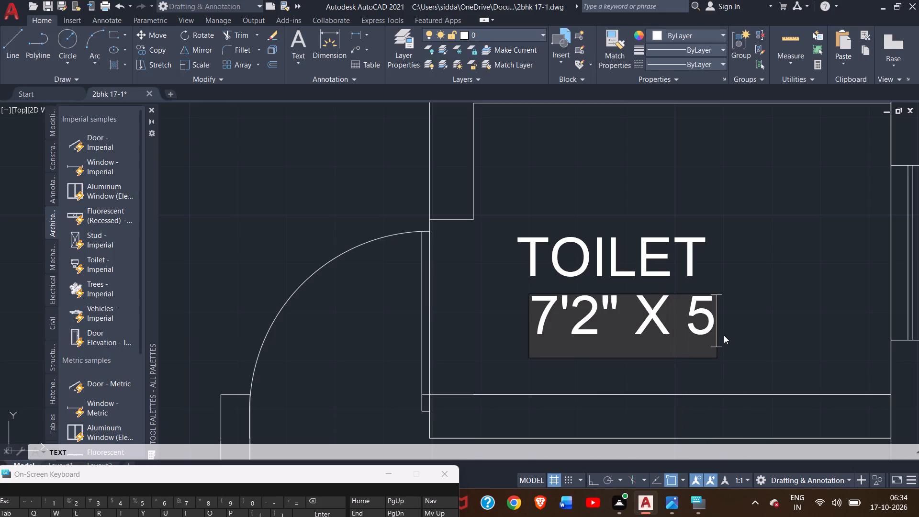
key(apostrophe)
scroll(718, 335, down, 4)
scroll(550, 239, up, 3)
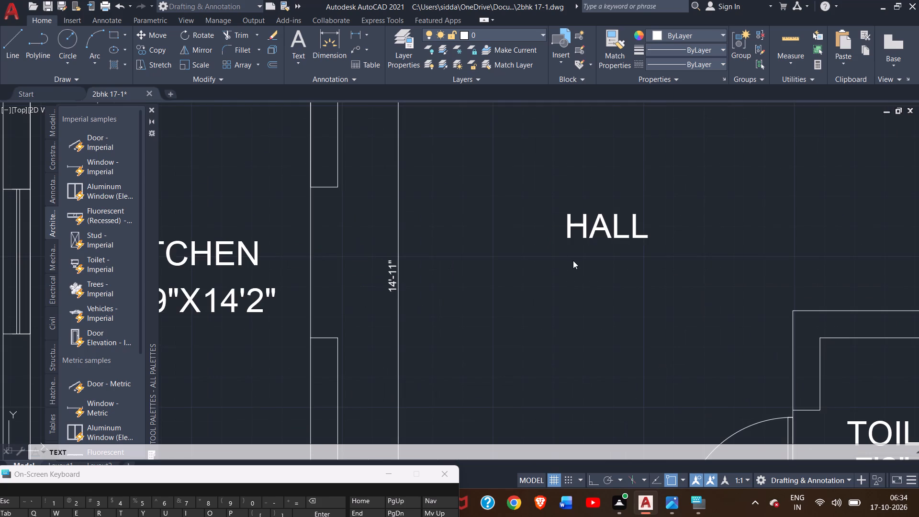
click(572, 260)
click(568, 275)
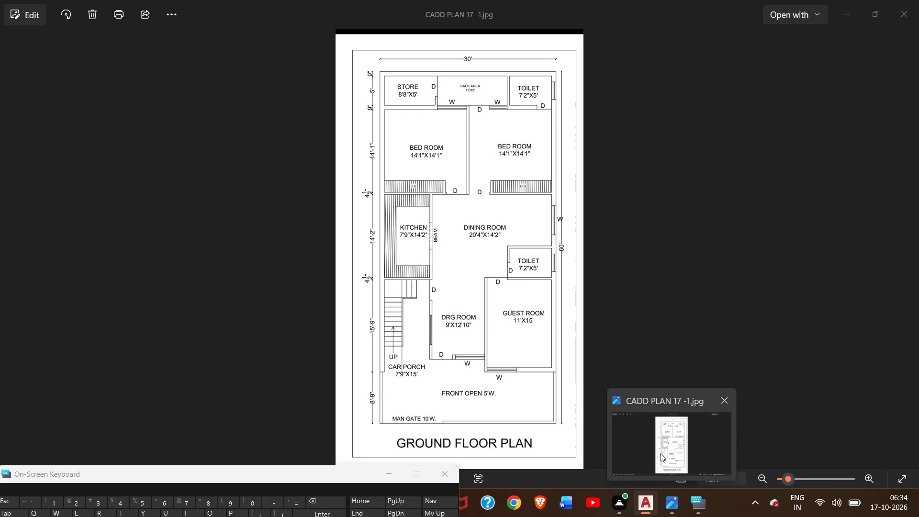
Add the size text 14'1" X14'1" just below the BED ROOM 02 label, continuing the same single-line text command.
scroll(395, 292, down, 2)
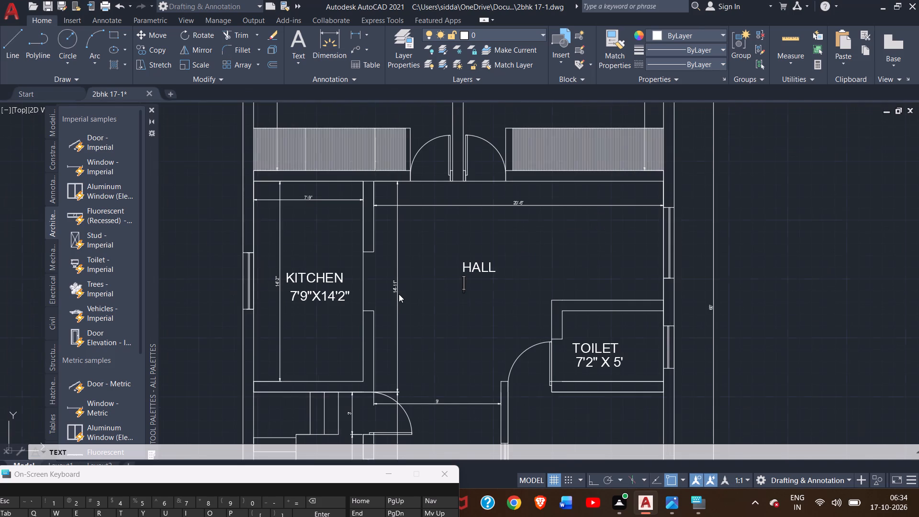
middle_drag(399, 294, 444, 462)
scroll(355, 270, up, 1)
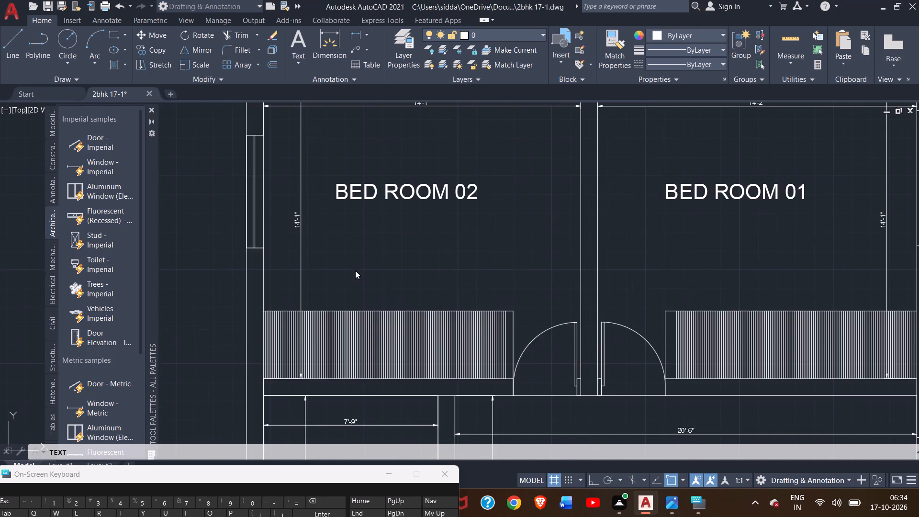
scroll(355, 270, up, 2)
scroll(373, 249, down, 1)
middle_drag(373, 249, 412, 334)
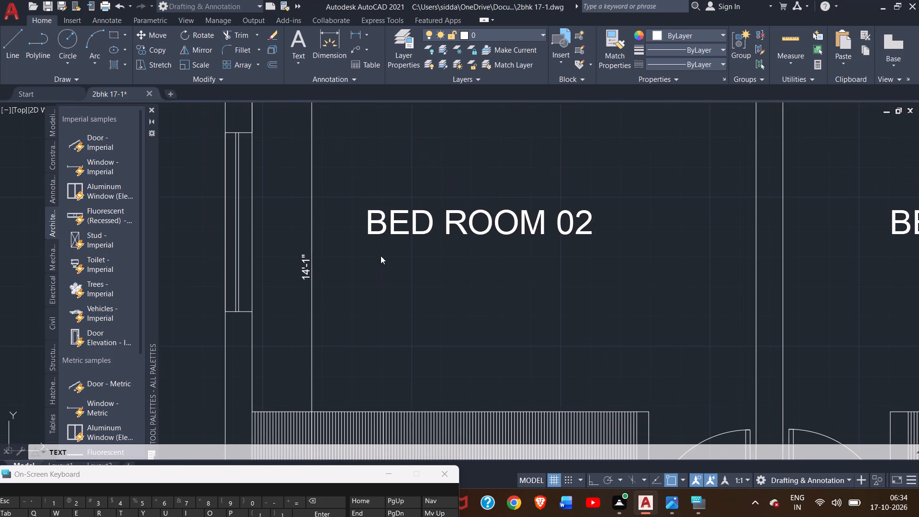
click(367, 270)
click(368, 288)
text(14)
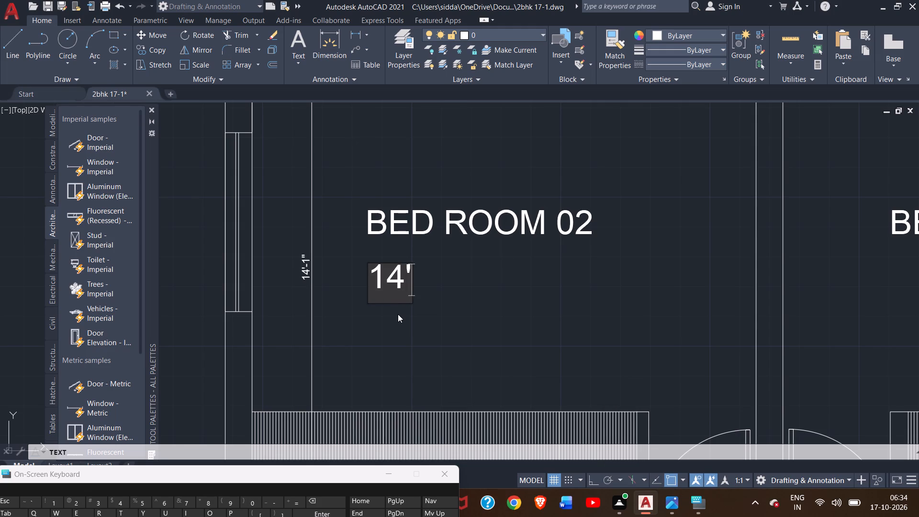
key(apostrophe)
key(1)
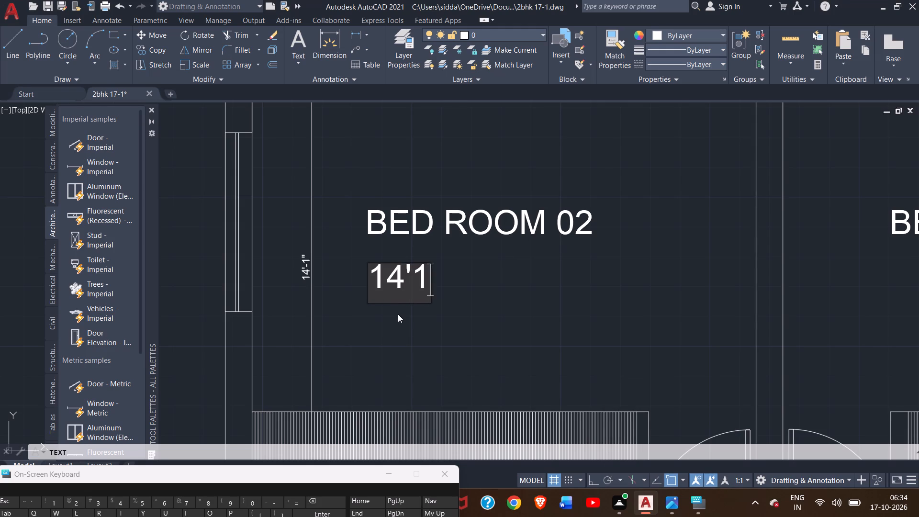
key(shift+quotedbl)
key(space)
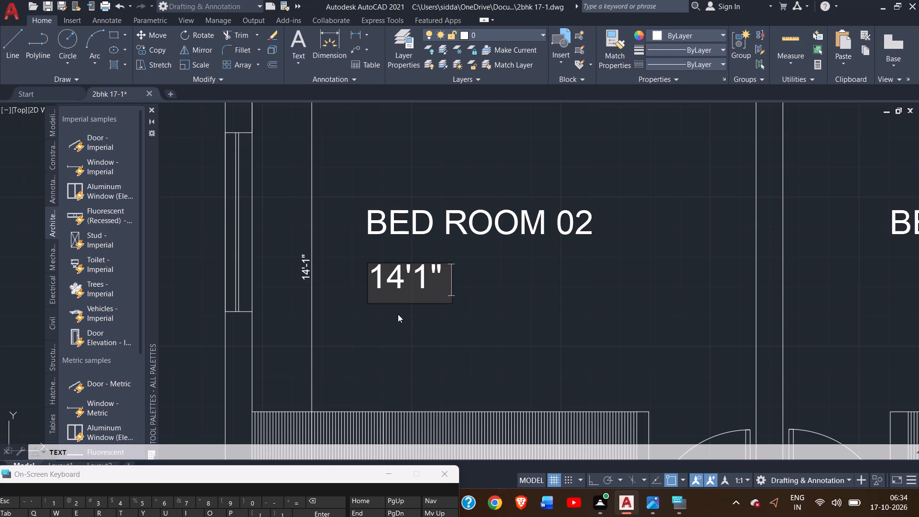
text(X)
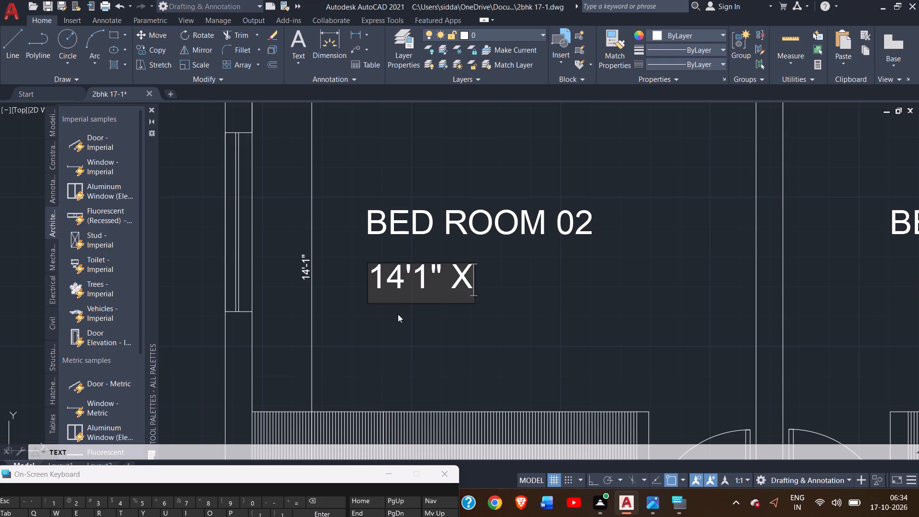
text(14)
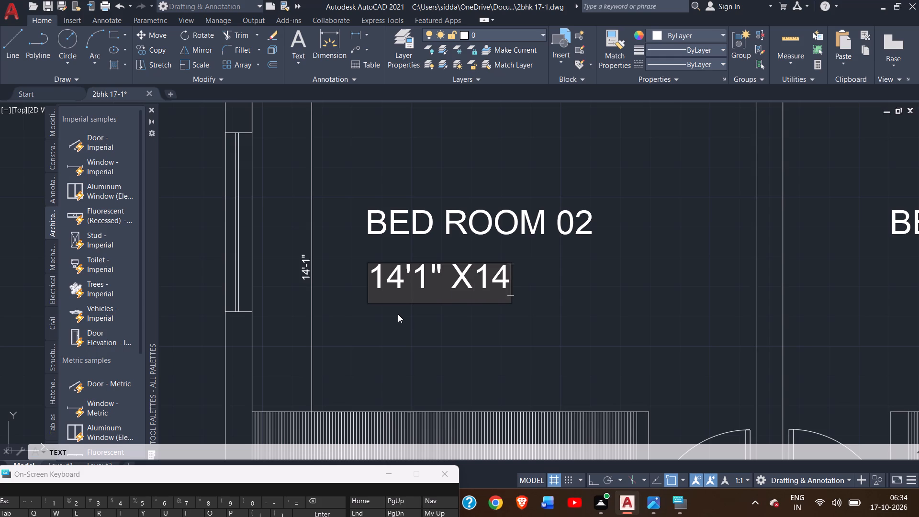
scroll(443, 215, down, 2)
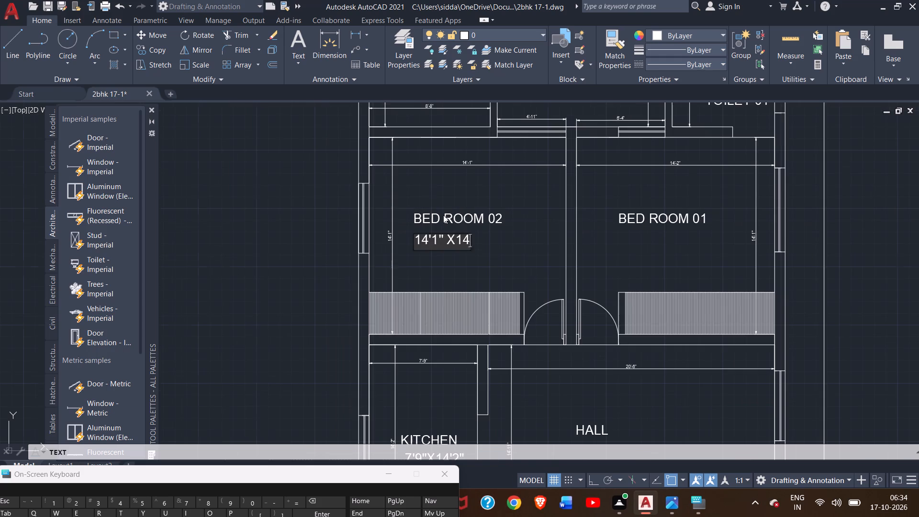
scroll(445, 212, up, 1)
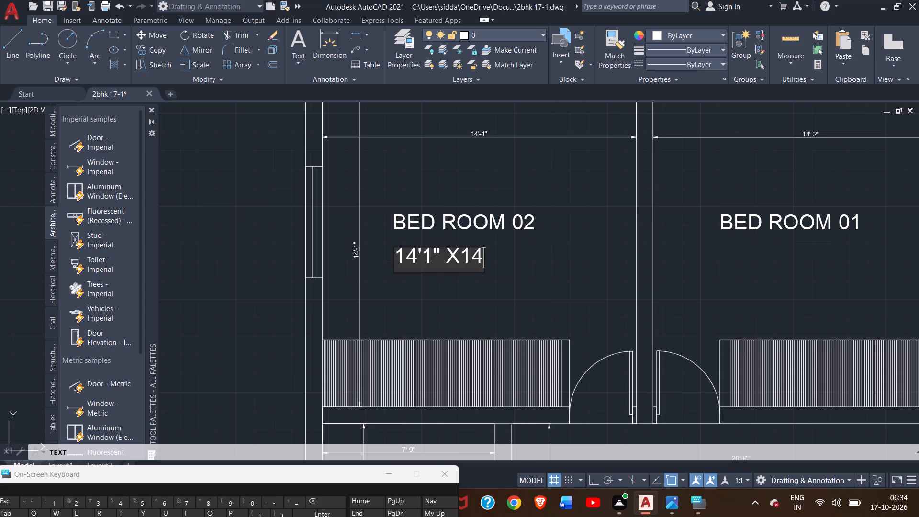
key(apostrophe)
key(1)
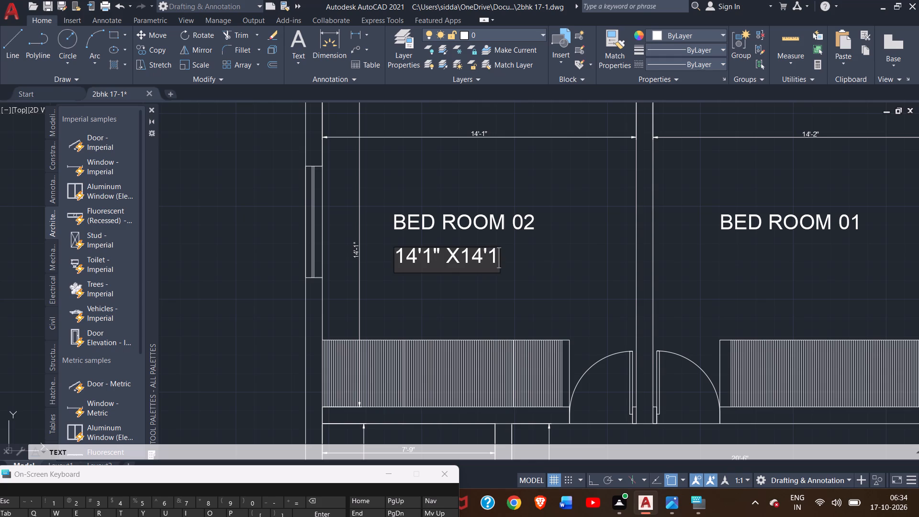
key(shift+quotedbl)
Add the size text 14'2" X14'1" just below the BED ROOM 01 label, continuing the same single-line text command.
click(723, 256)
scroll(723, 256, up, 2)
scroll(723, 256, down, 2)
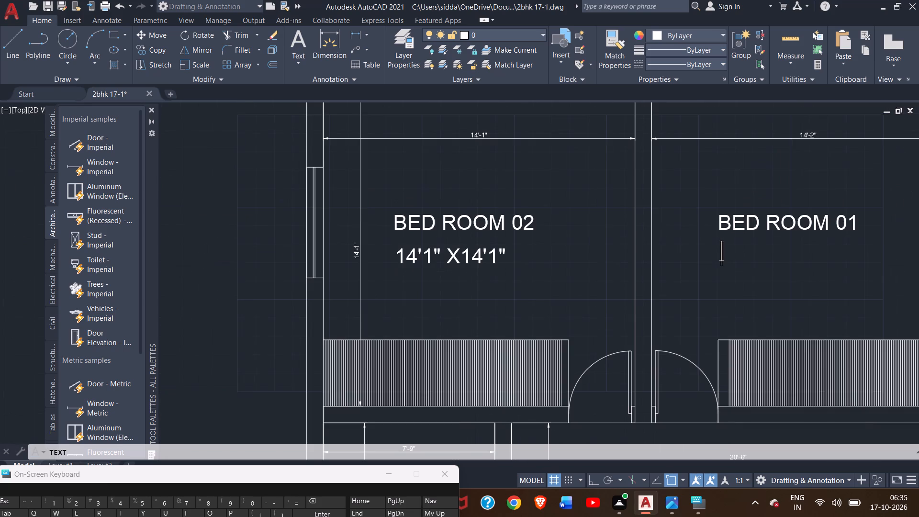
middle_drag(731, 259, 578, 277)
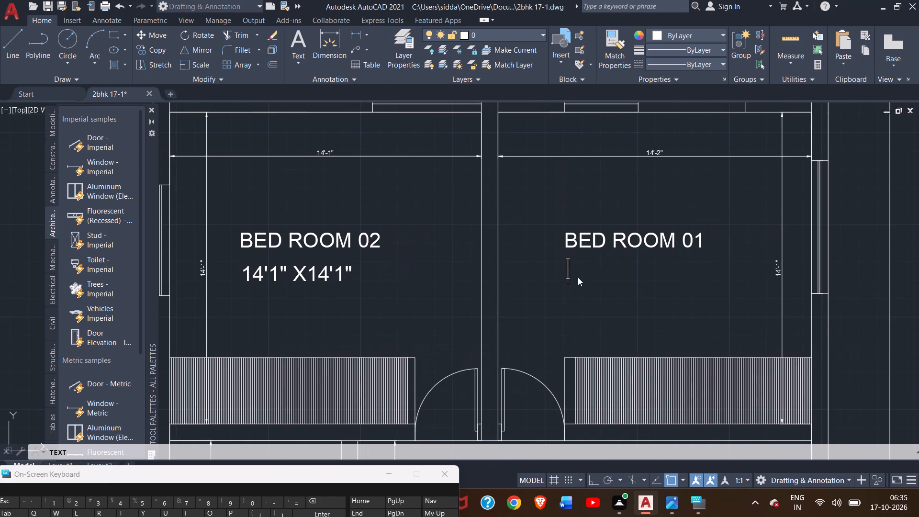
text(14)
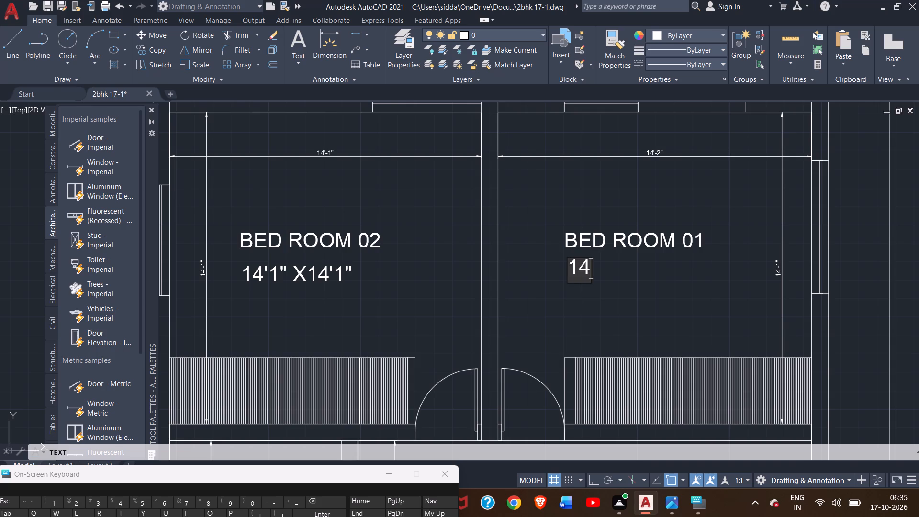
key(apostrophe)
key(2)
key(shift+quotedbl)
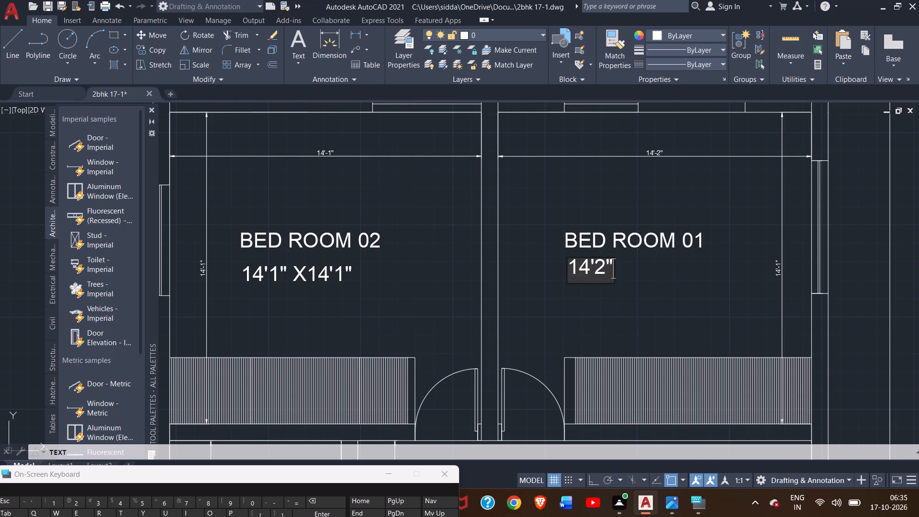
key(space)
text(X)
text(14)
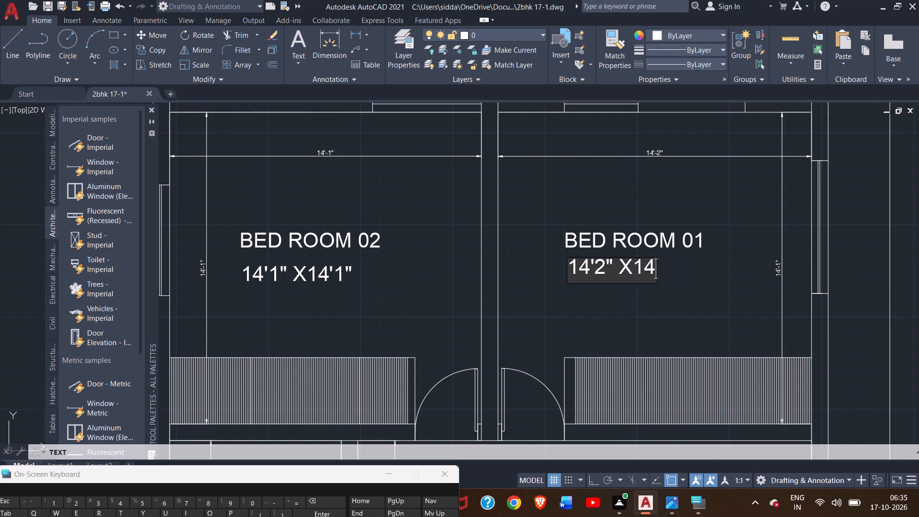
key(apostrophe)
key(1)
key(shift+quotedbl)
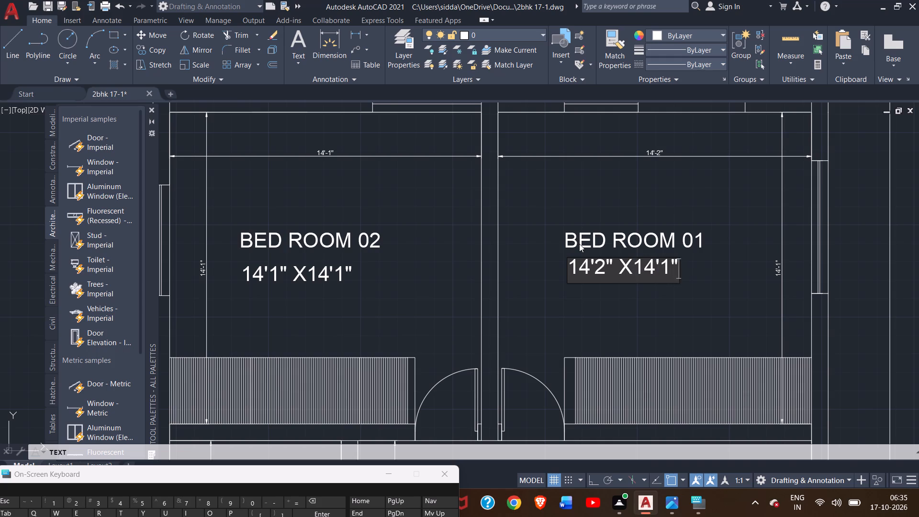
Add the size text 7'2" X 5' just below the TOILET 01 label, continuing the same single-line text command.
scroll(579, 244, down, 2)
middle_drag(589, 366, 587, 287)
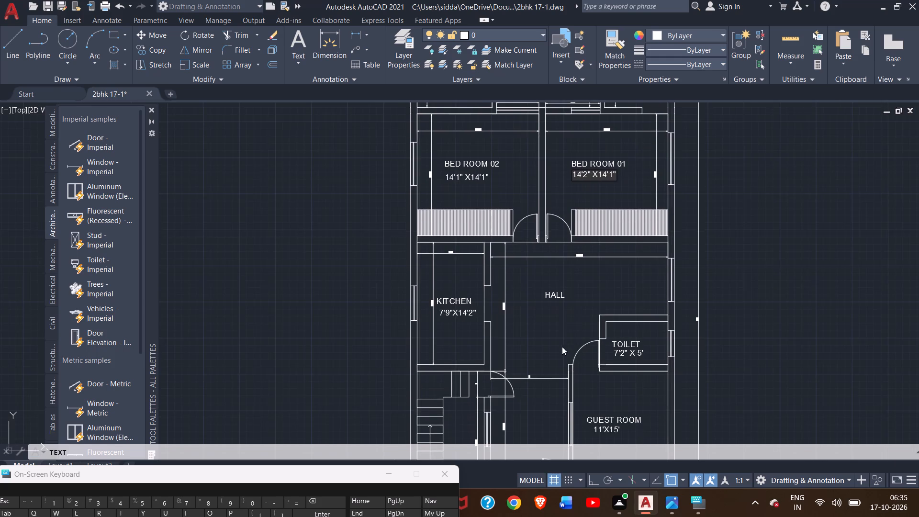
middle_drag(562, 347, 566, 256)
middle_drag(541, 350, 535, 282)
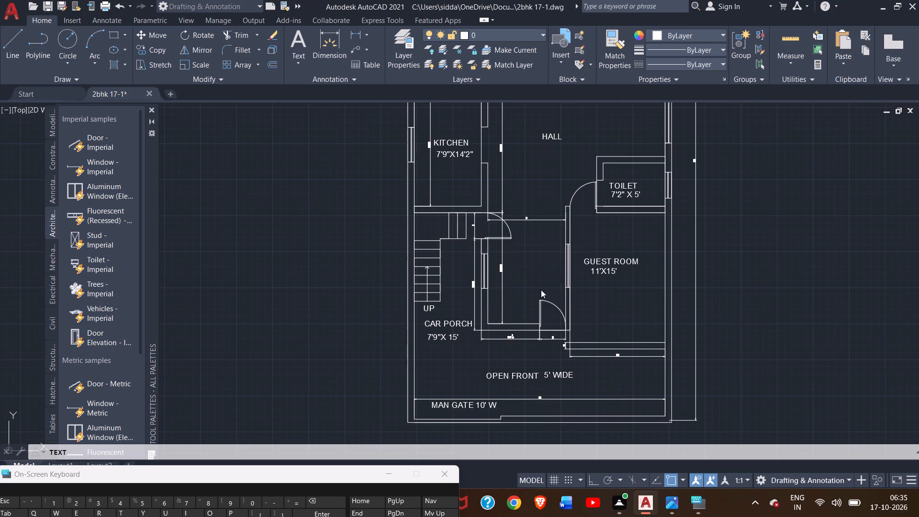
middle_drag(544, 284, 562, 416)
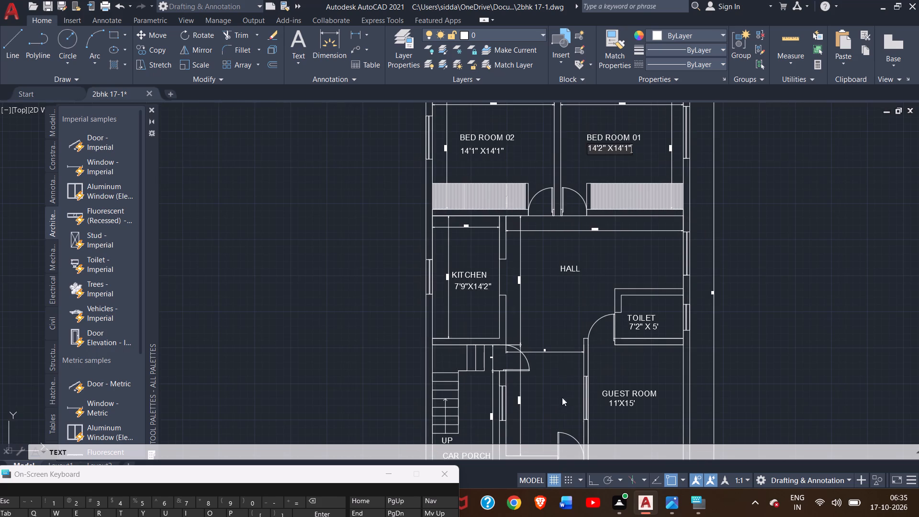
middle_drag(571, 318, 541, 382)
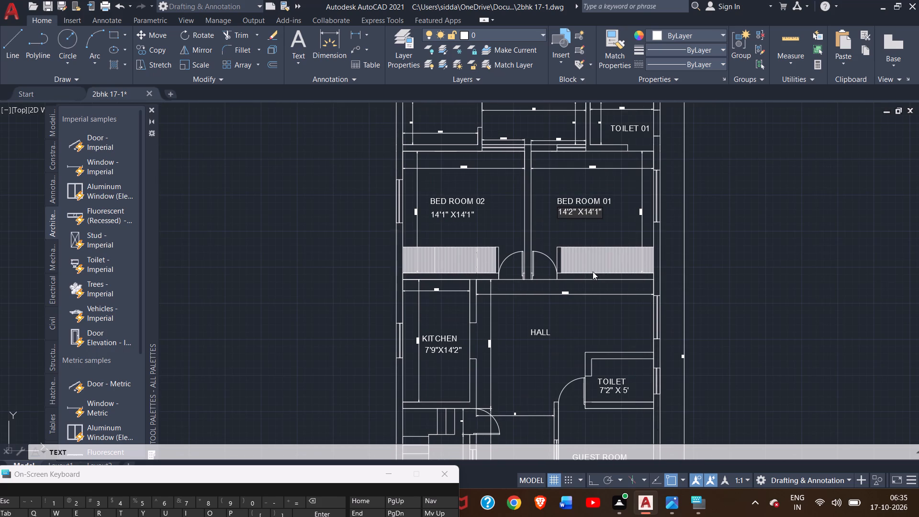
middle_drag(627, 206, 577, 320)
scroll(562, 252, up, 2)
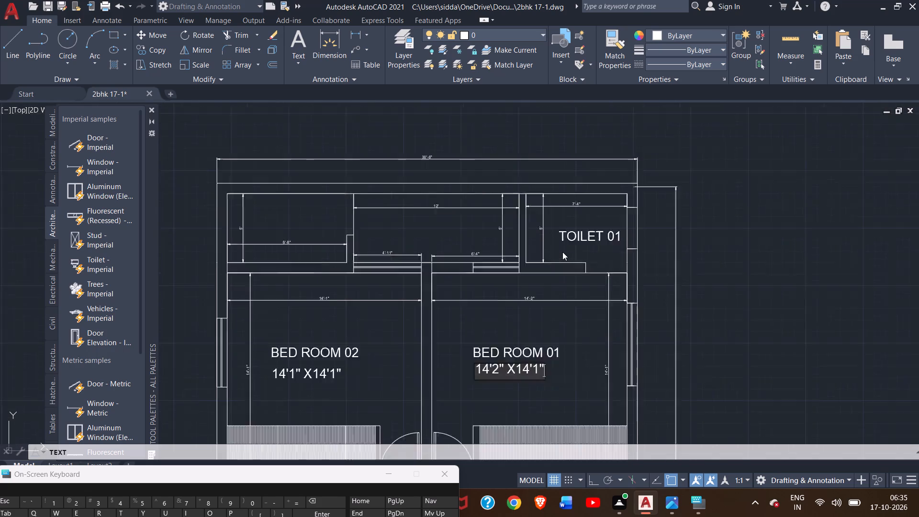
scroll(566, 247, up, 2)
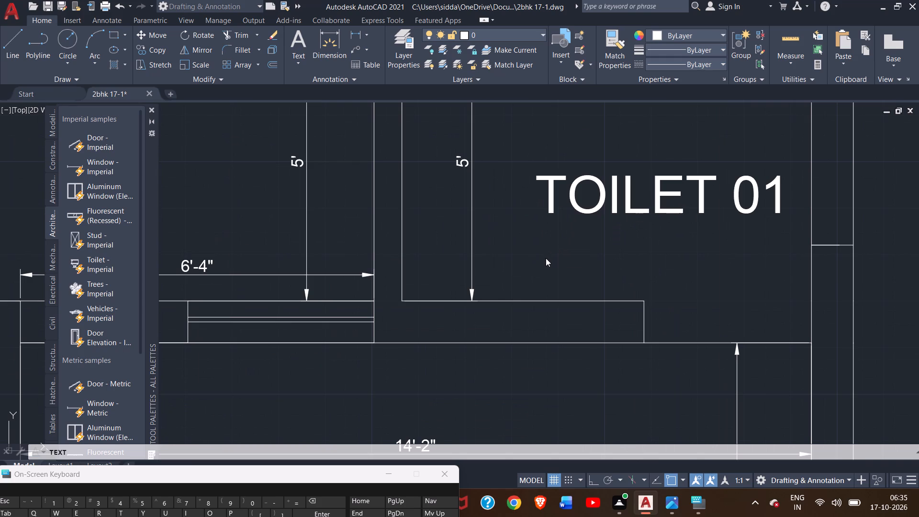
click(545, 258)
click(545, 281)
click(547, 284)
click(552, 240)
click(550, 280)
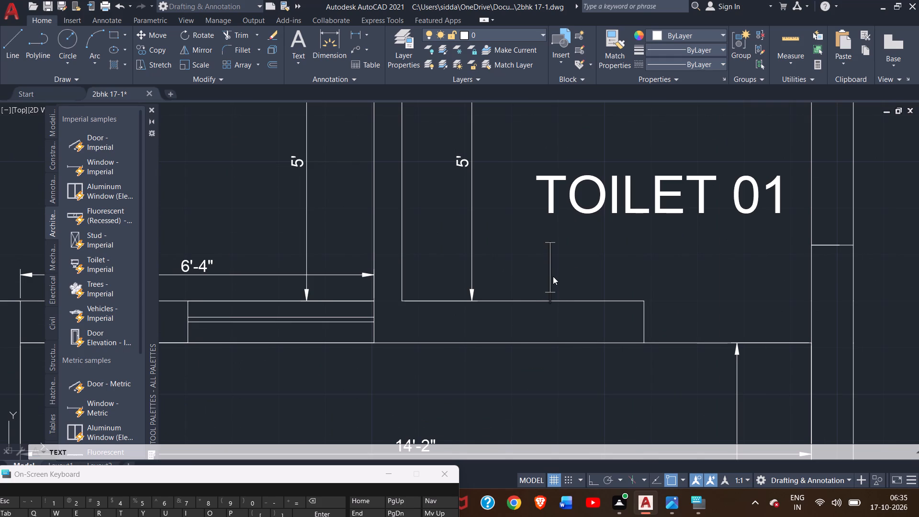
middle_drag(565, 267, 314, 243)
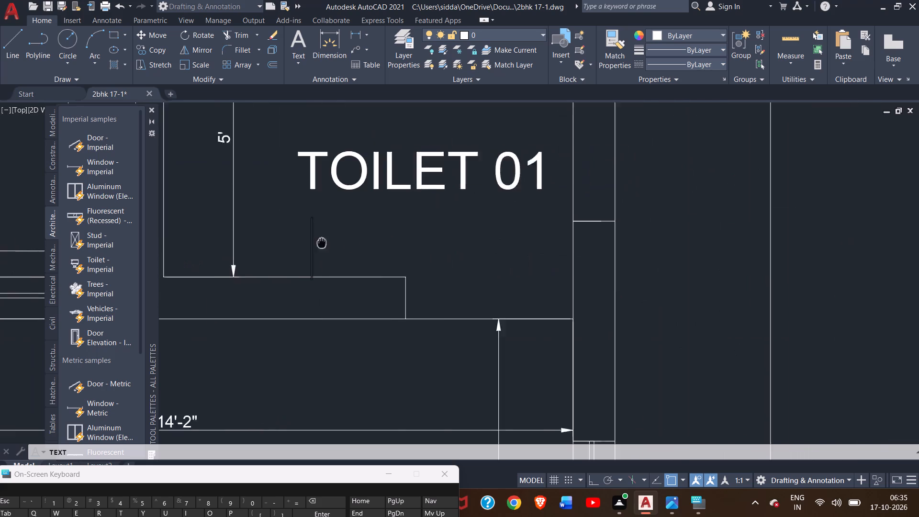
middle_drag(314, 243, 311, 243)
scroll(311, 243, up, 2)
middle_drag(311, 243, 356, 280)
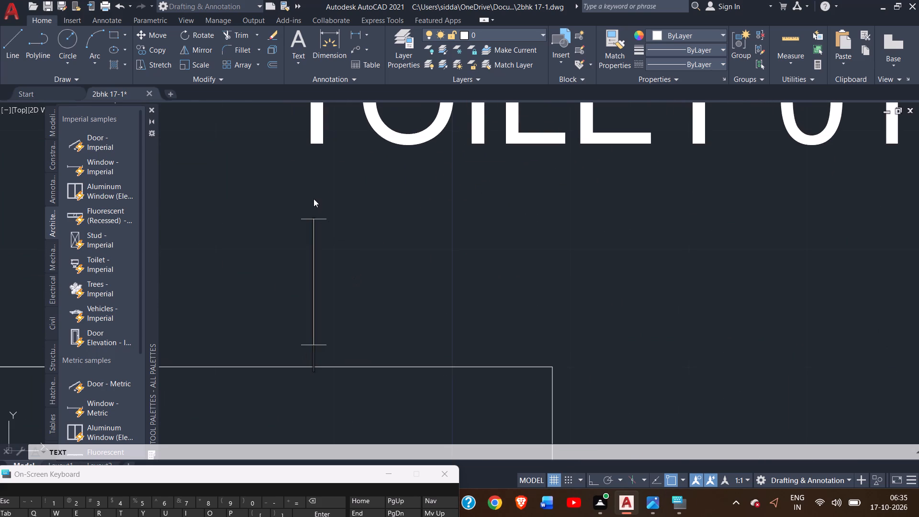
click(314, 199)
click(314, 285)
scroll(324, 272, down, 2)
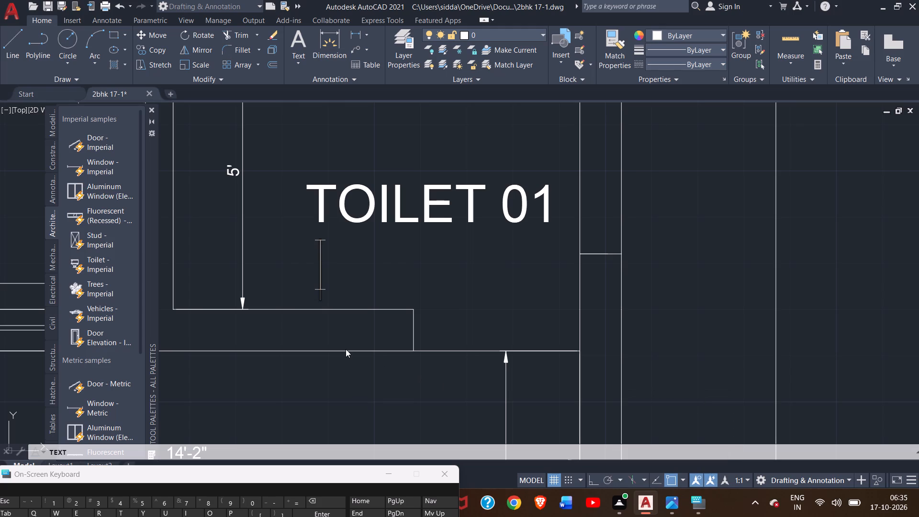
key(7)
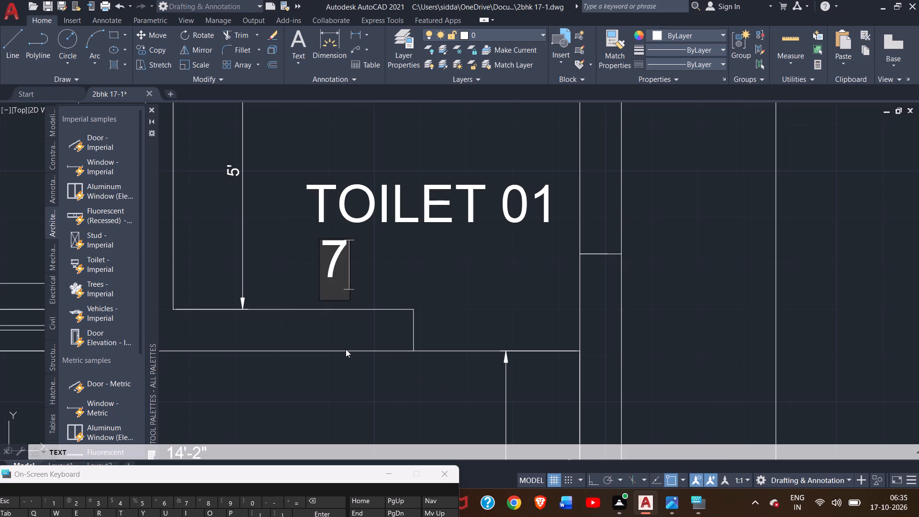
key(apostrophe)
key(2)
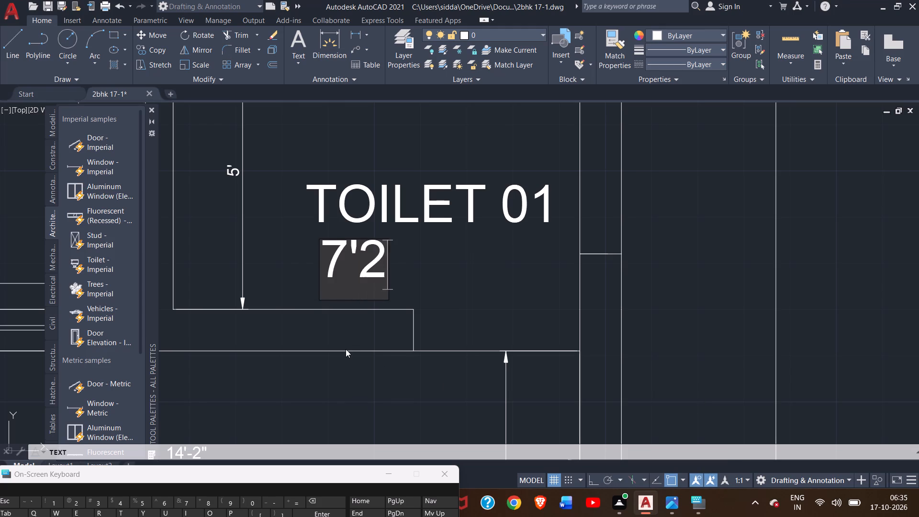
key(shift+quotedbl)
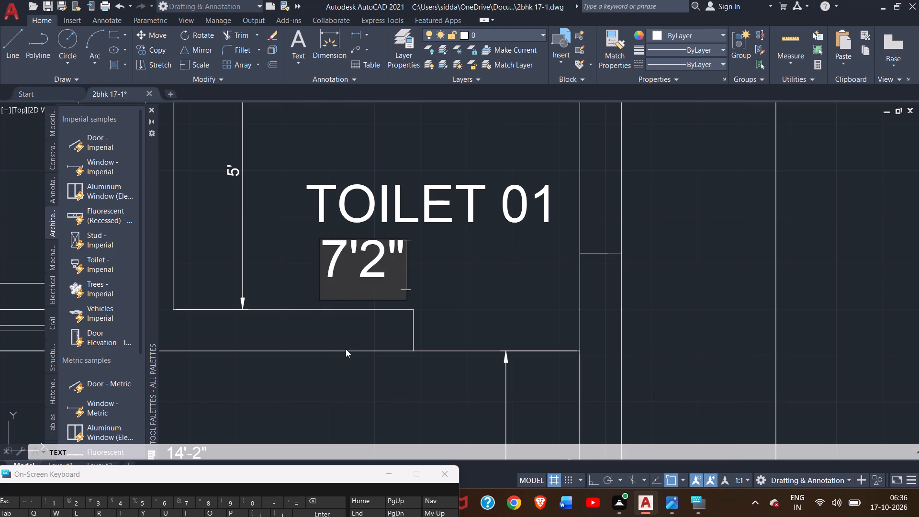
key(space)
text(X)
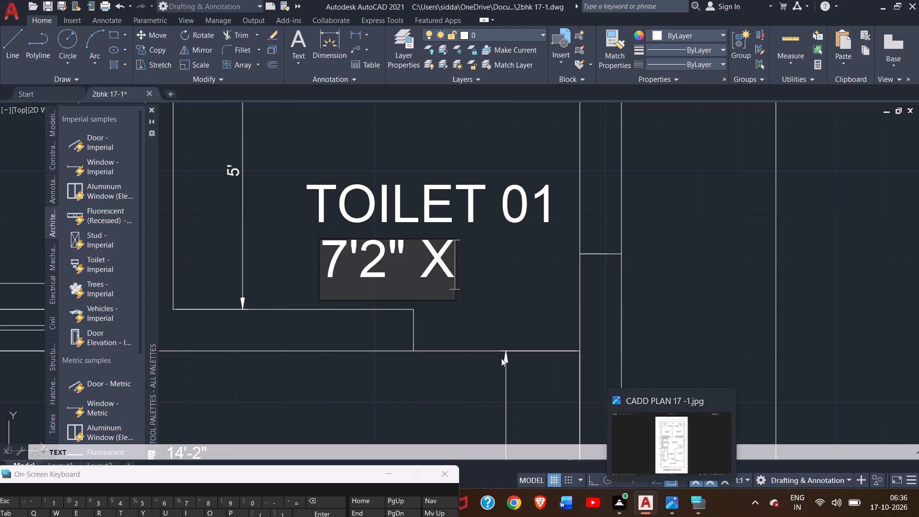
key(space)
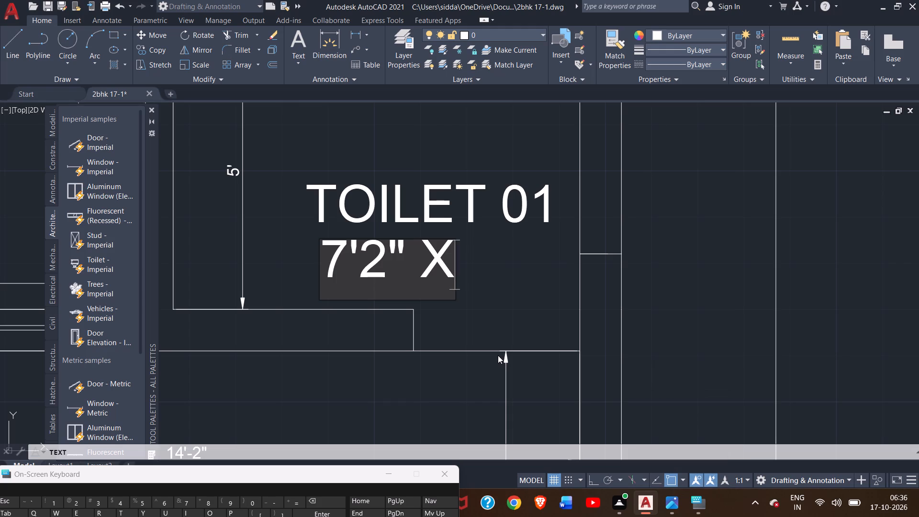
key(5)
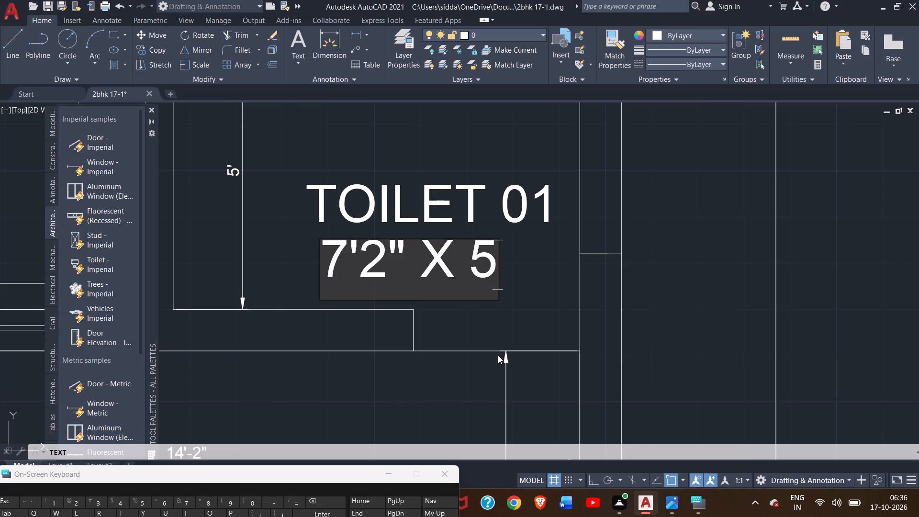
key(apostrophe)
Add the label BACK AREA in the 12' wide space between the store and TOILET 01, continuing the single-line text command.
scroll(500, 355, down, 3)
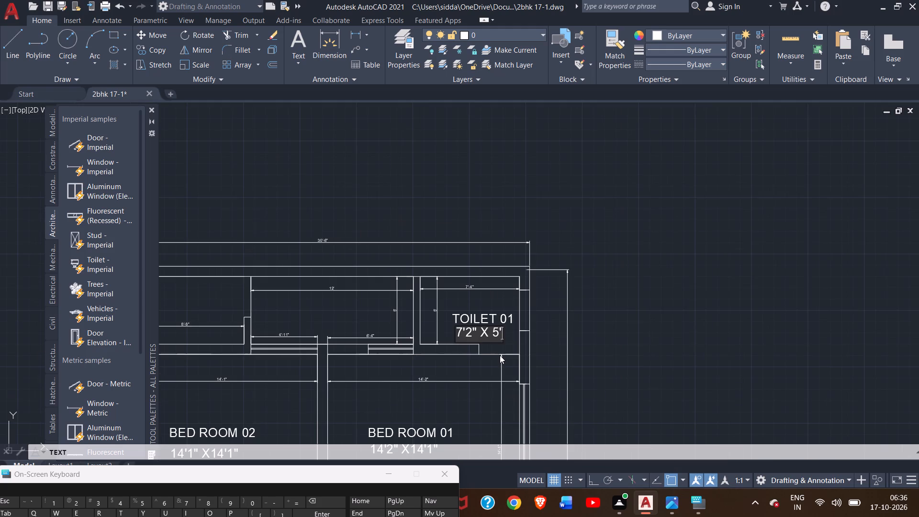
double_click(260, 311)
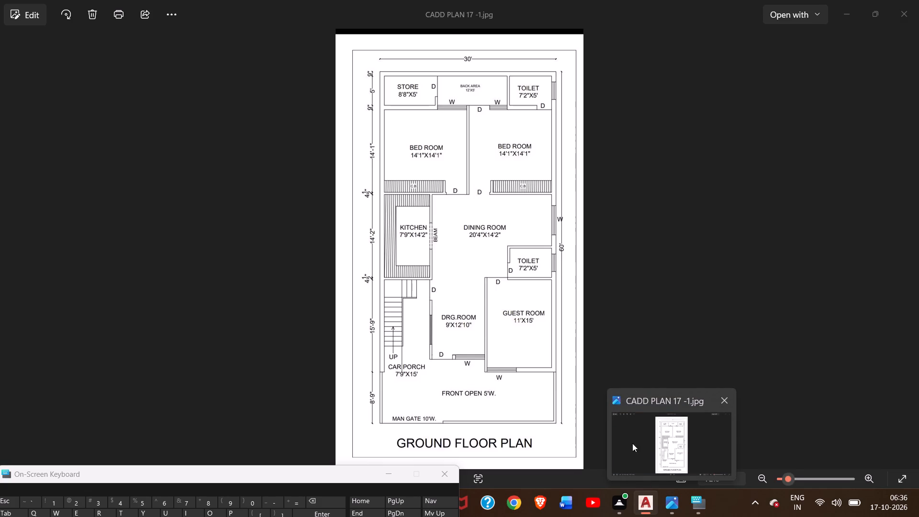
scroll(251, 320, up, 2)
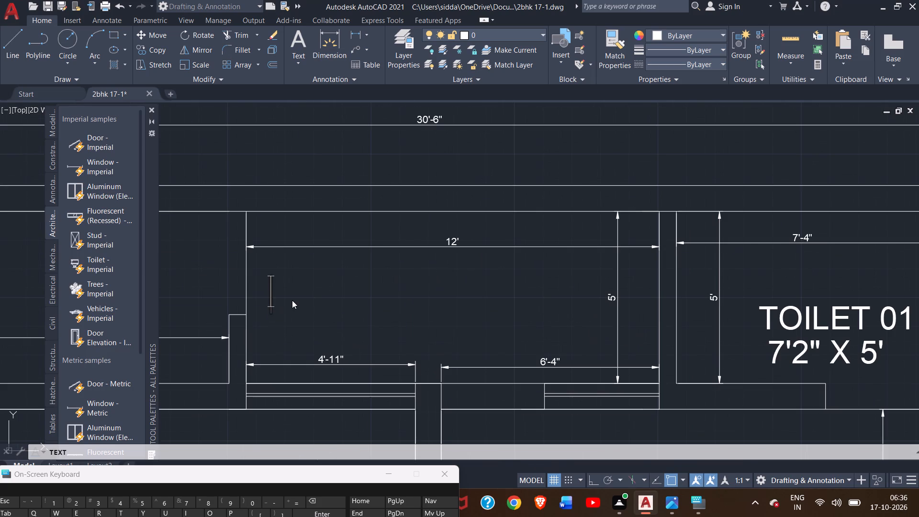
click(294, 296)
key(b)
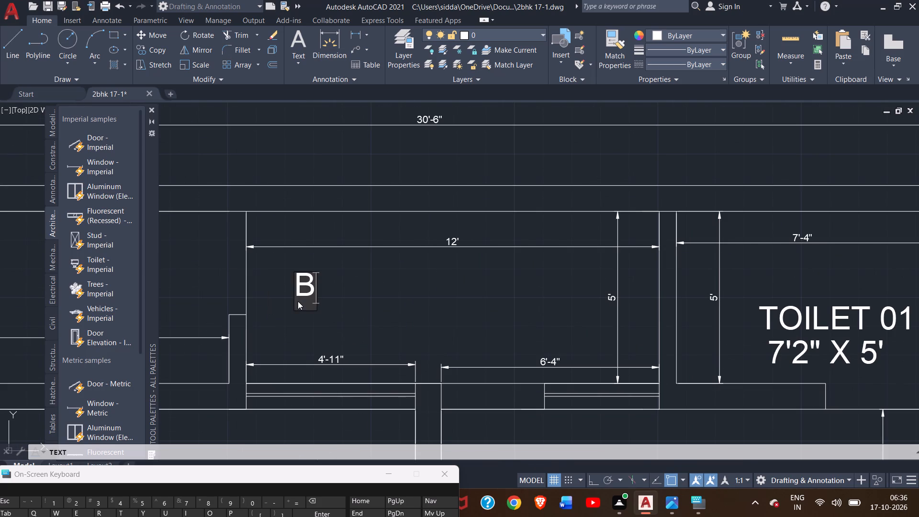
text(ACK)
key(space)
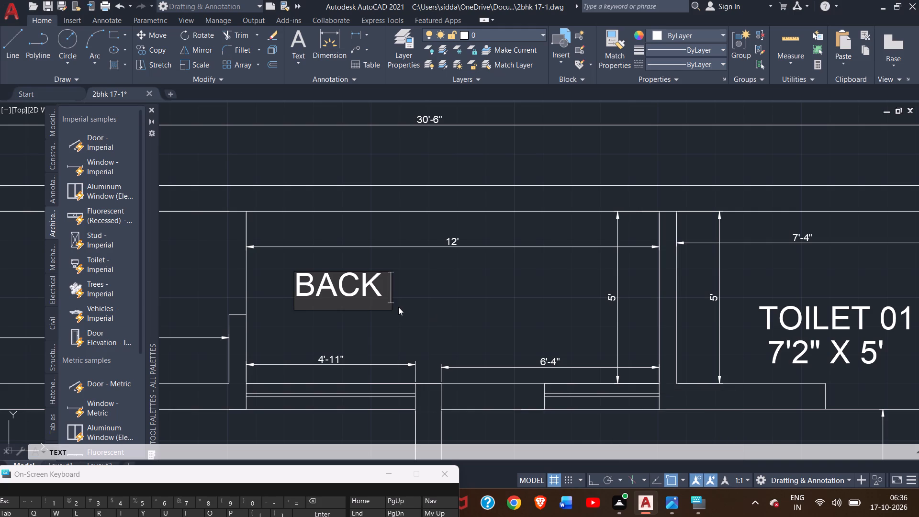
text(AREA)
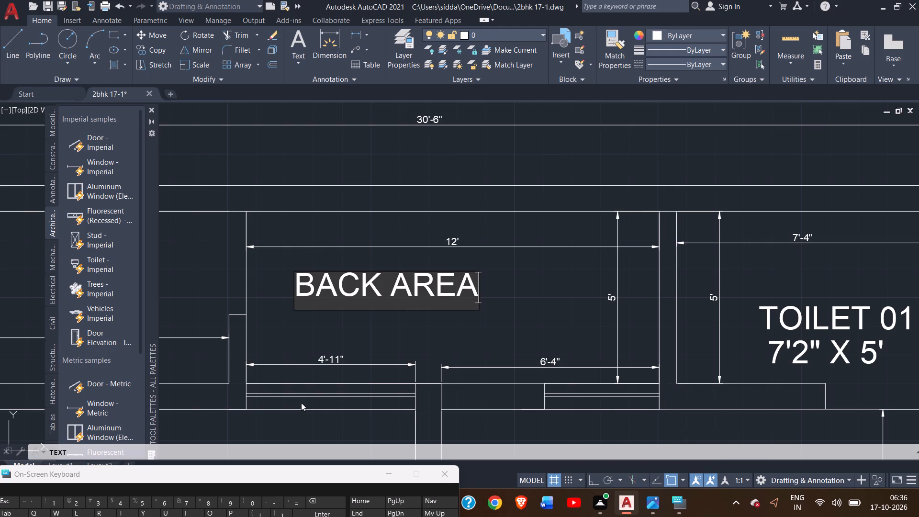
Add the size text 12' X 5' as a second line under the BACK AREA label.
key(Return)
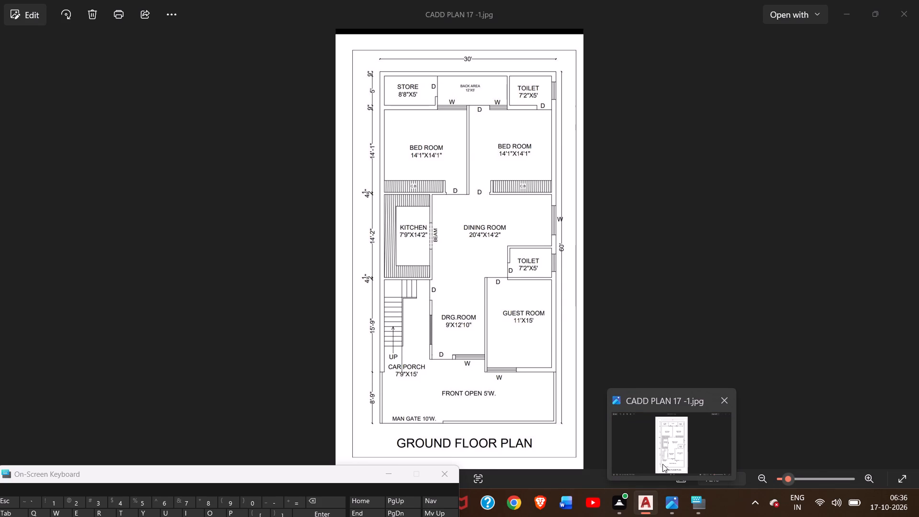
key(space)
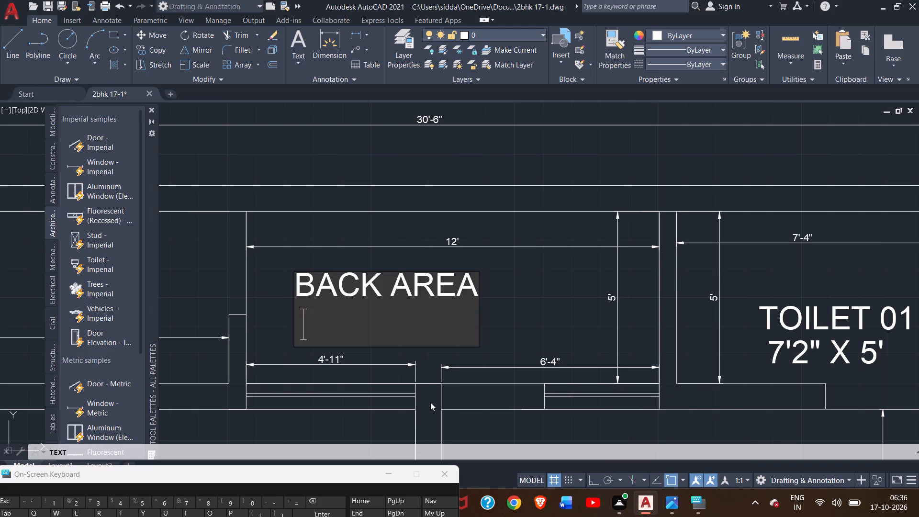
key(space)
text(12)
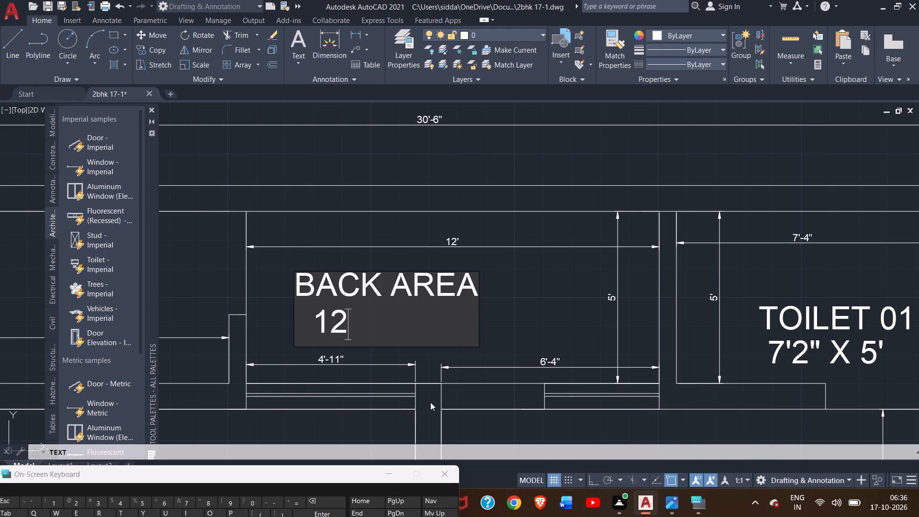
key(apostrophe)
key(5)
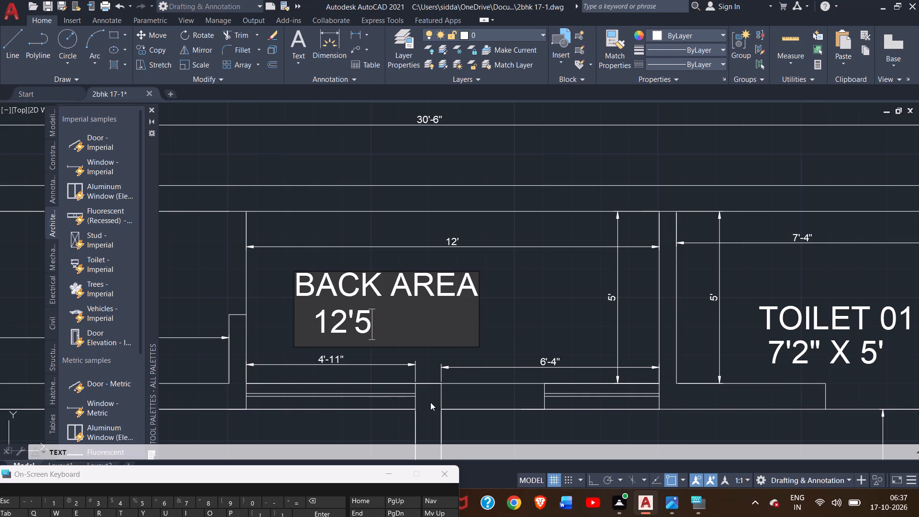
key(shift+quotedbl)
key(x)
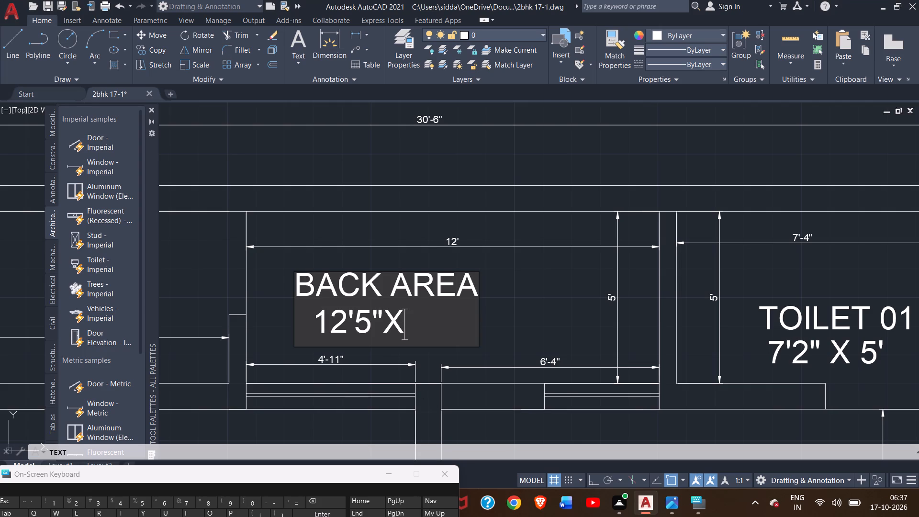
key(BackSpace)
key(BackSpace)
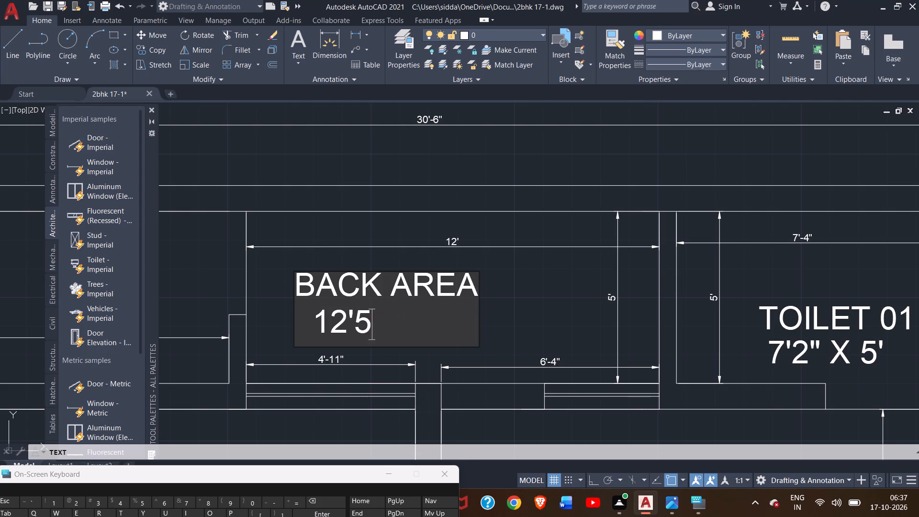
key(BackSpace)
key(space)
text(X)
key(5)
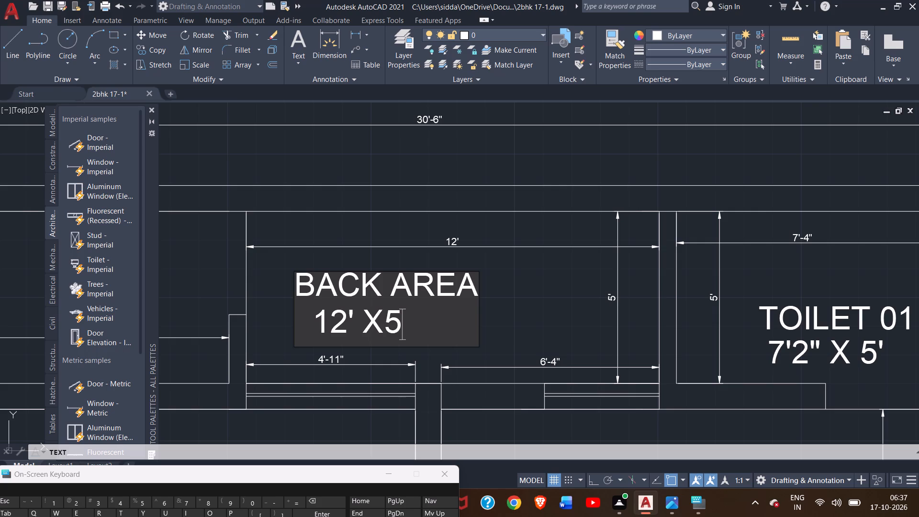
key(apostrophe)
key(BackSpace)
key(BackSpace)
key(space)
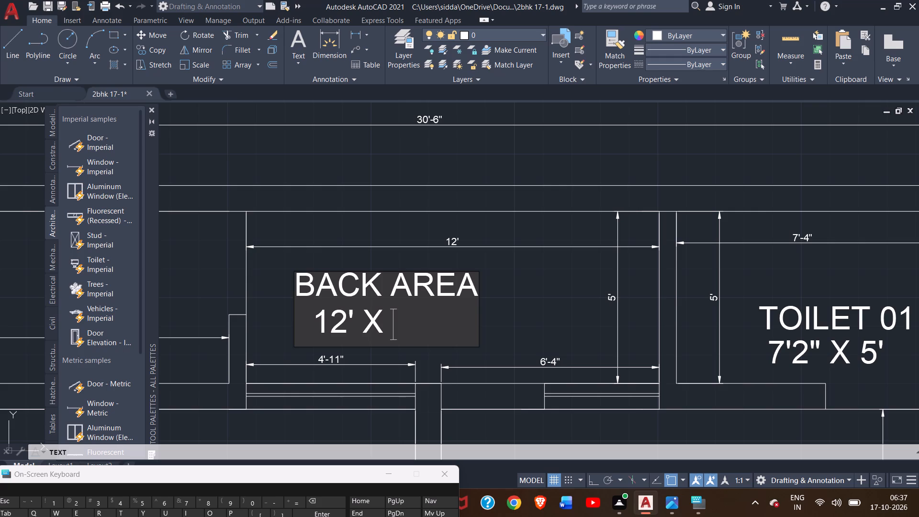
key(5)
key(apostrophe)
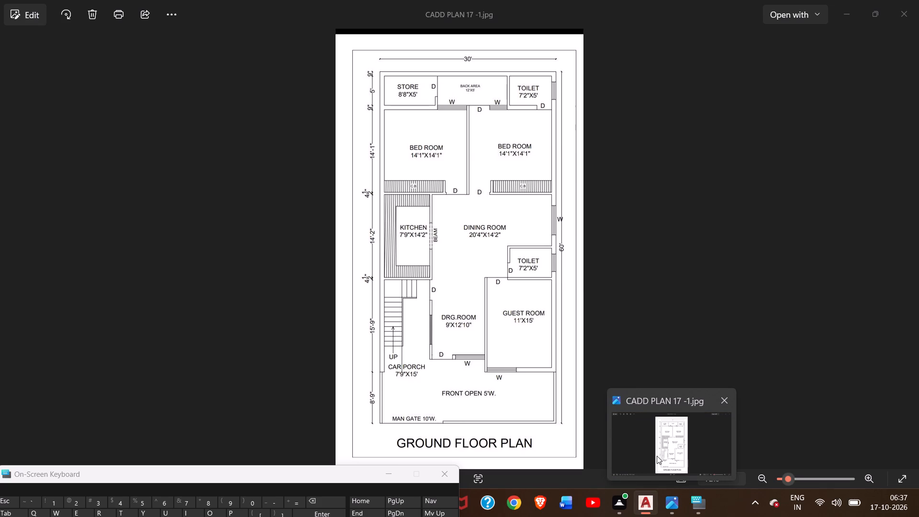
Add the label STORE in the 8'-8" wide room beside the back area, continuing the single-line text command.
scroll(331, 344, down, 2)
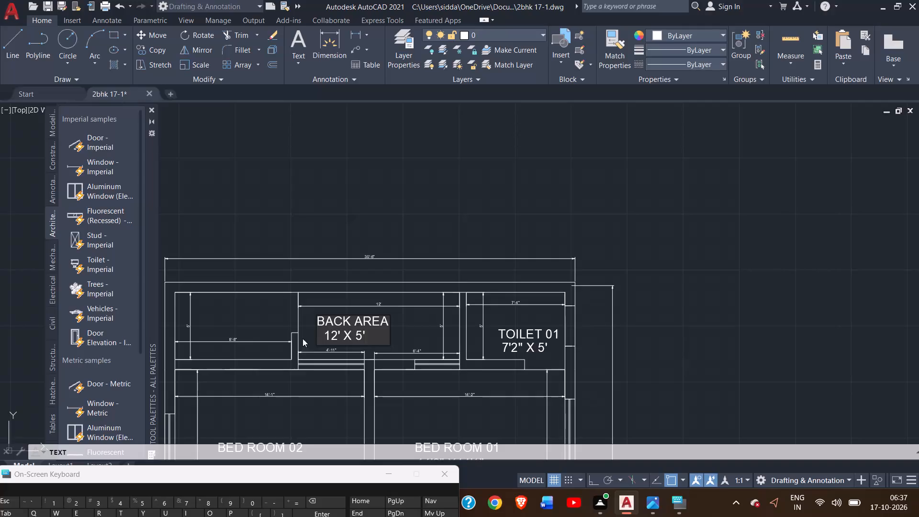
middle_drag(232, 321, 327, 342)
scroll(291, 327, up, 1)
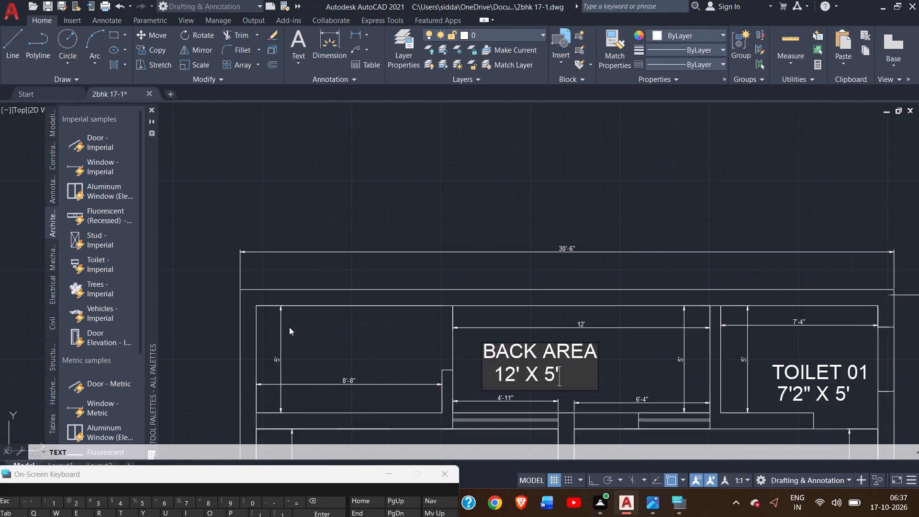
scroll(289, 327, up, 1)
double_click(292, 333)
double_click(291, 356)
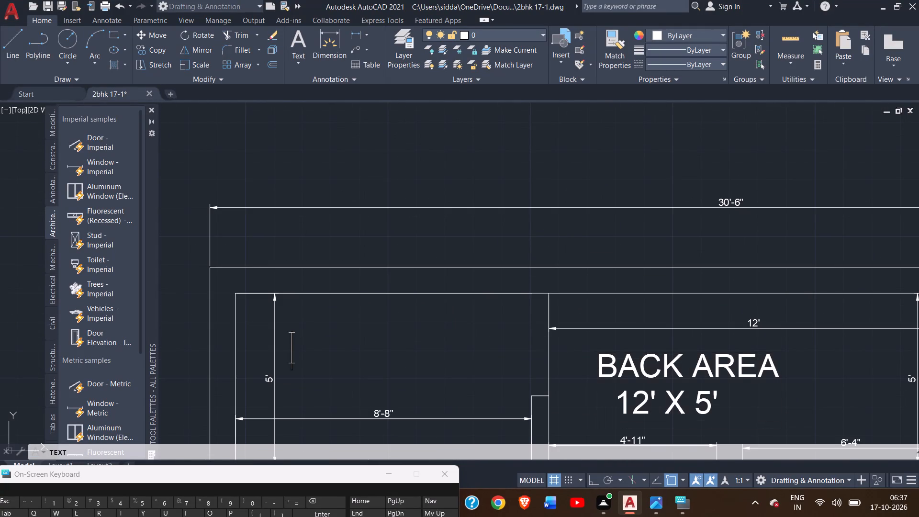
middle_drag(306, 346, 293, 316)
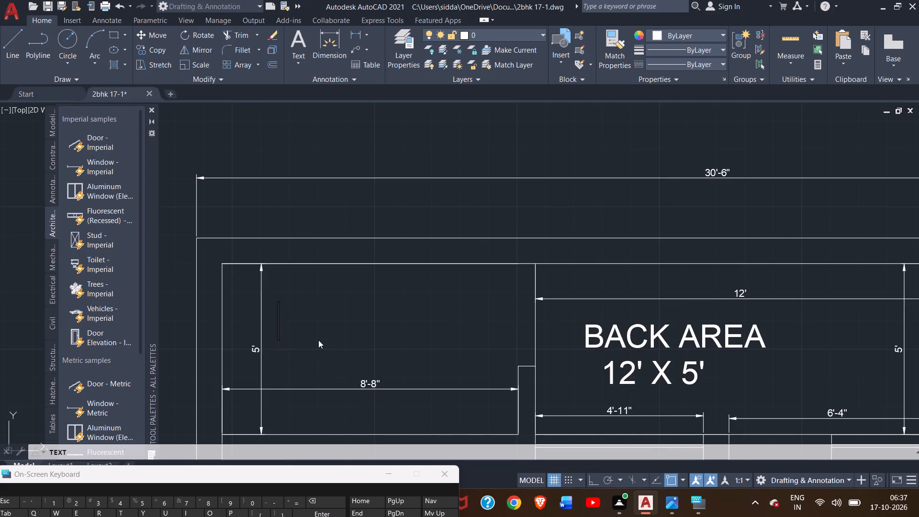
key(s)
text(TORE)
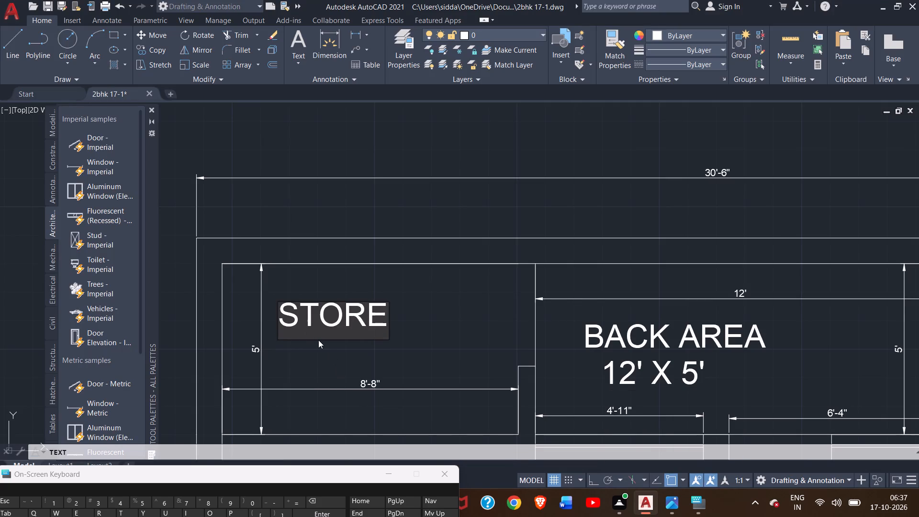
Add the size text 8'8"X5' as a second line under the STORE label.
key(Return)
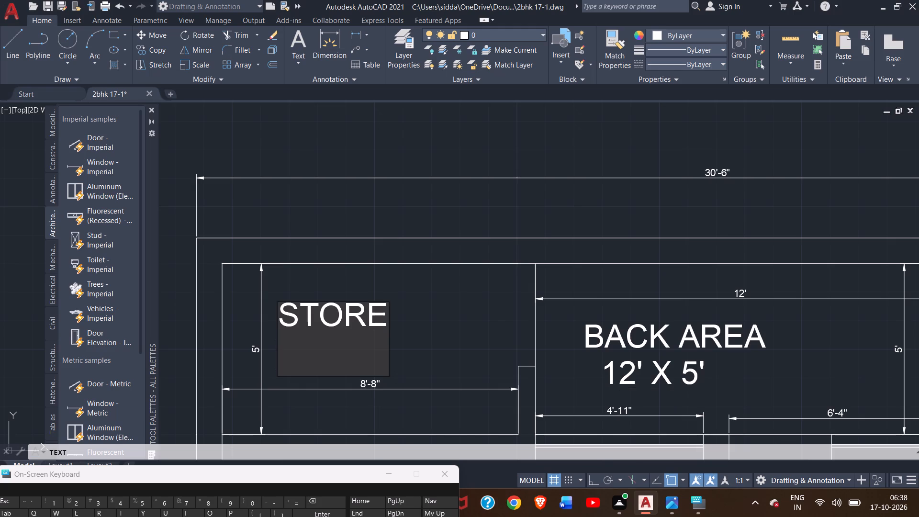
key(8)
text('8)
key(shift+quotedbl)
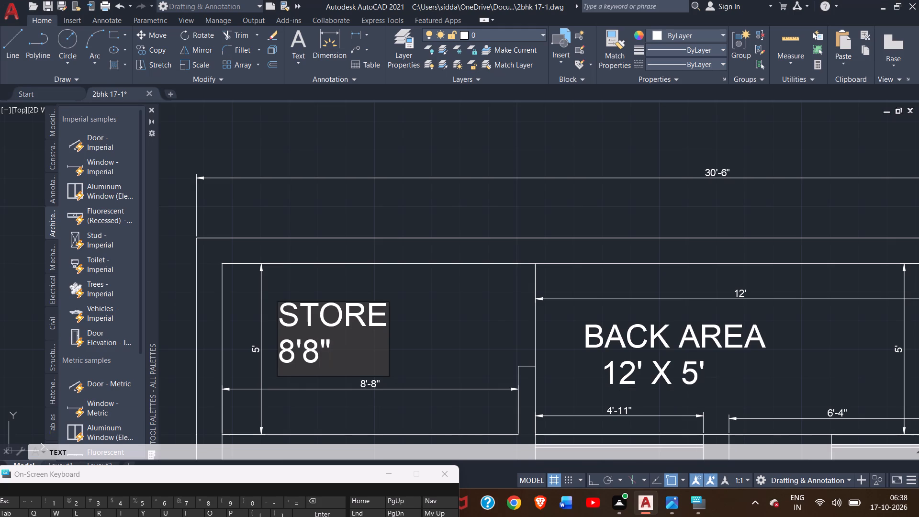
key(x)
key(5)
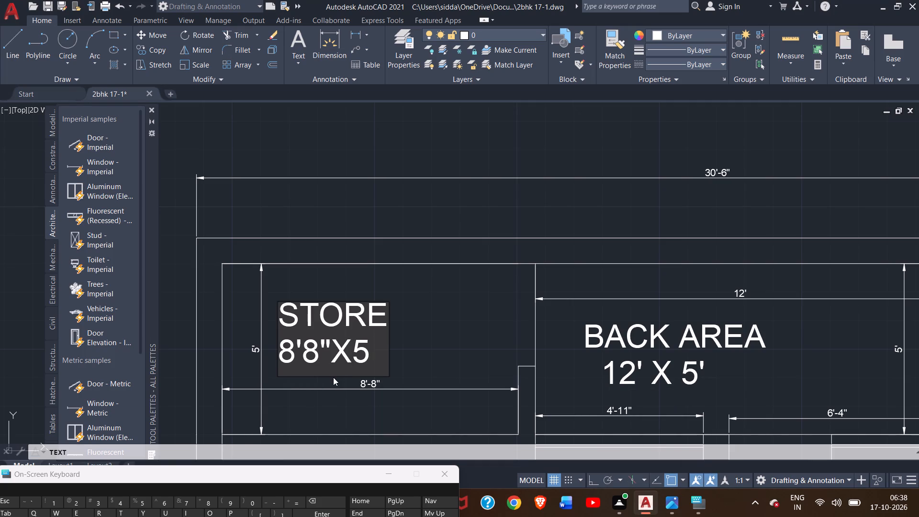
key(apostrophe)
Check the whole plan, from the store to the main gate and back, against the reference image for missing labels.
scroll(347, 387, down, 3)
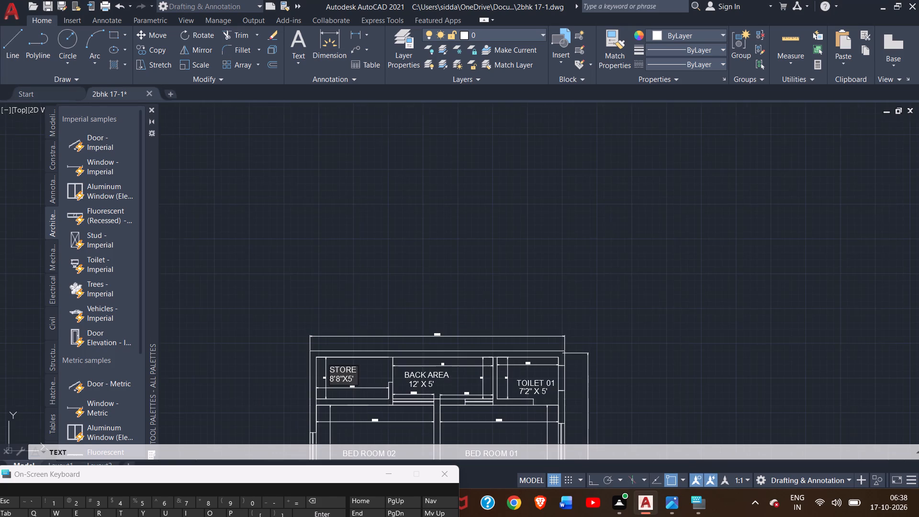
middle_drag(390, 317, 351, 164)
middle_drag(366, 310, 330, 164)
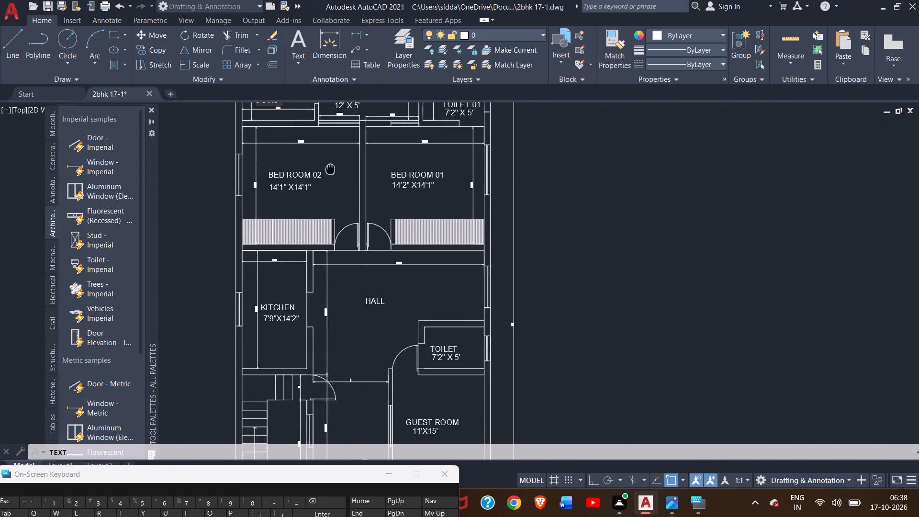
middle_drag(330, 164, 330, 159)
middle_drag(346, 316, 330, 176)
scroll(345, 316, up, 1)
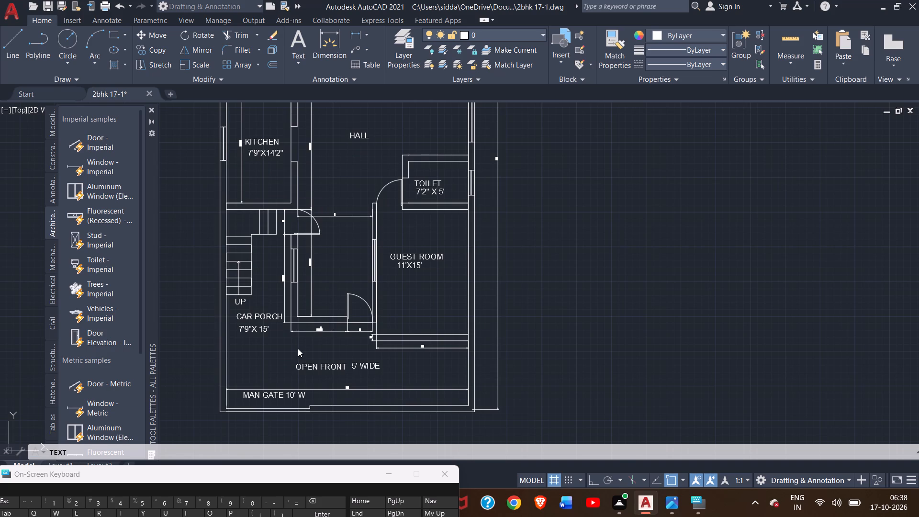
double_click(298, 348)
scroll(301, 340, up, 1)
middle_drag(330, 224, 364, 370)
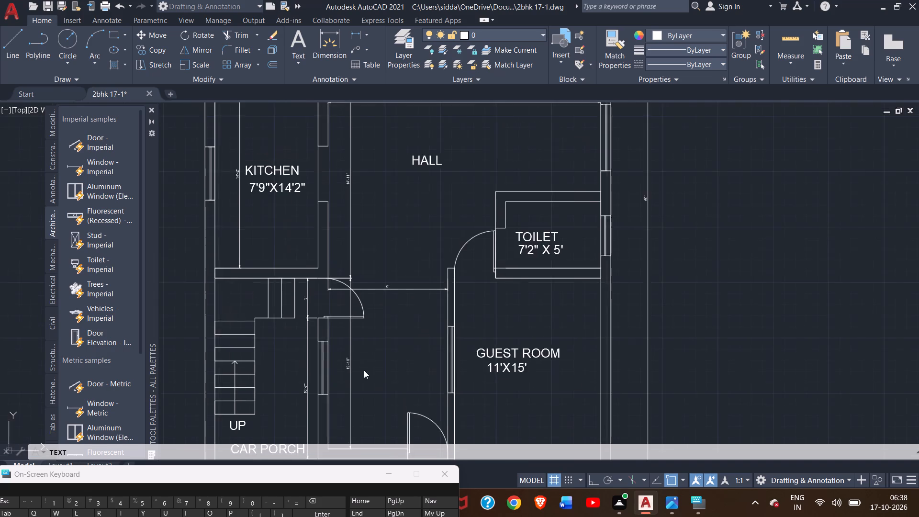
scroll(361, 345, down, 3)
scroll(355, 211, up, 3)
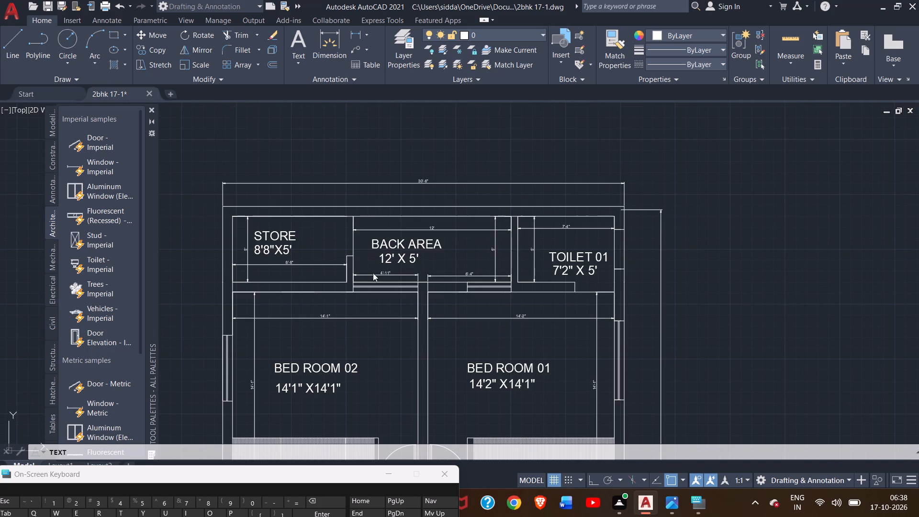
middle_drag(434, 333, 398, 238)
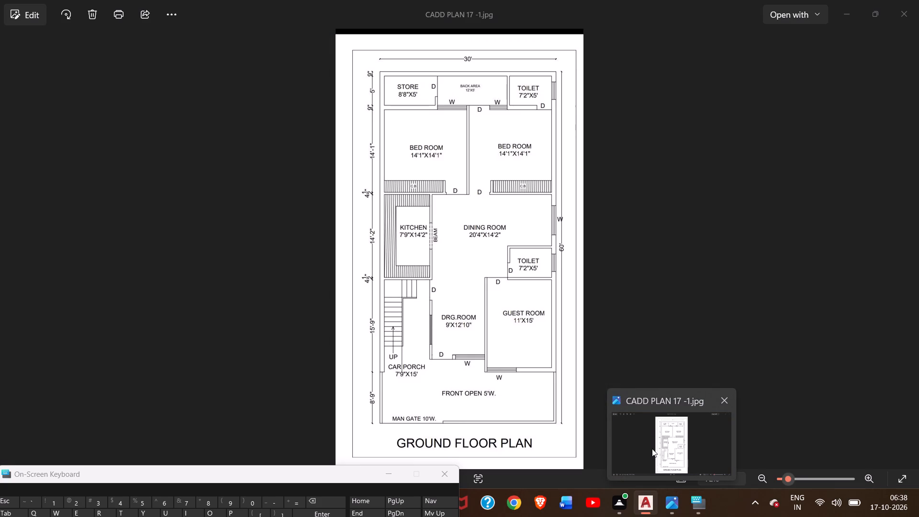
Add the window label W just below the 4'-11" window between the back area and BED ROOM 02.
scroll(330, 177, up, 5)
scroll(345, 259, down, 3)
click(324, 317)
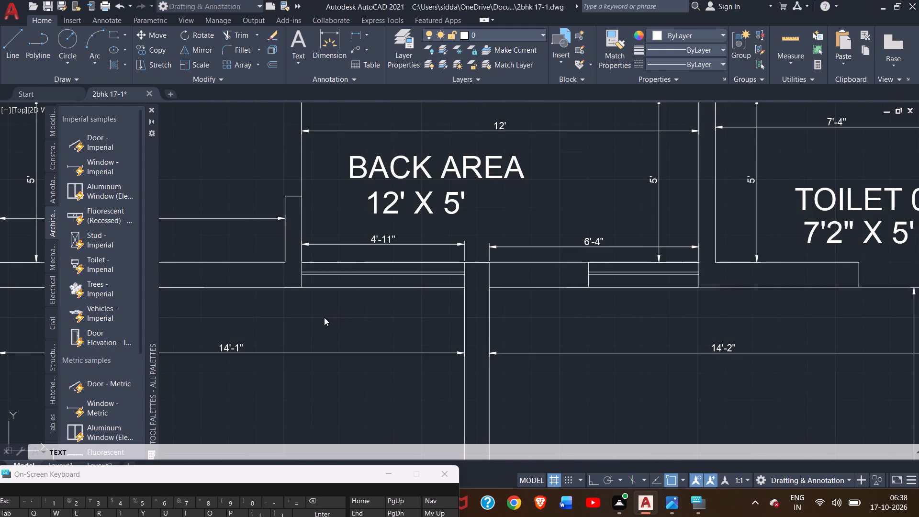
click(349, 315)
key(w)
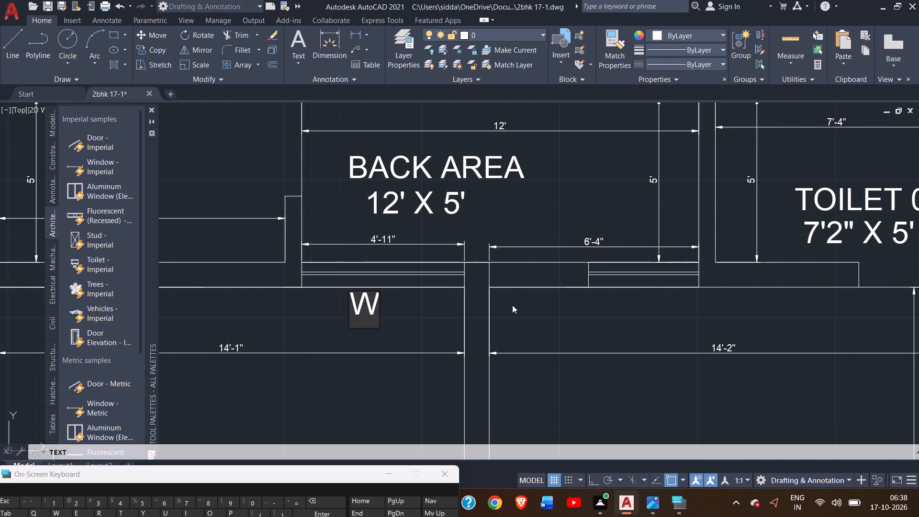
Add the window label W just below the window between the back area and BED ROOM 01.
click(512, 305)
middle_drag(534, 312, 518, 311)
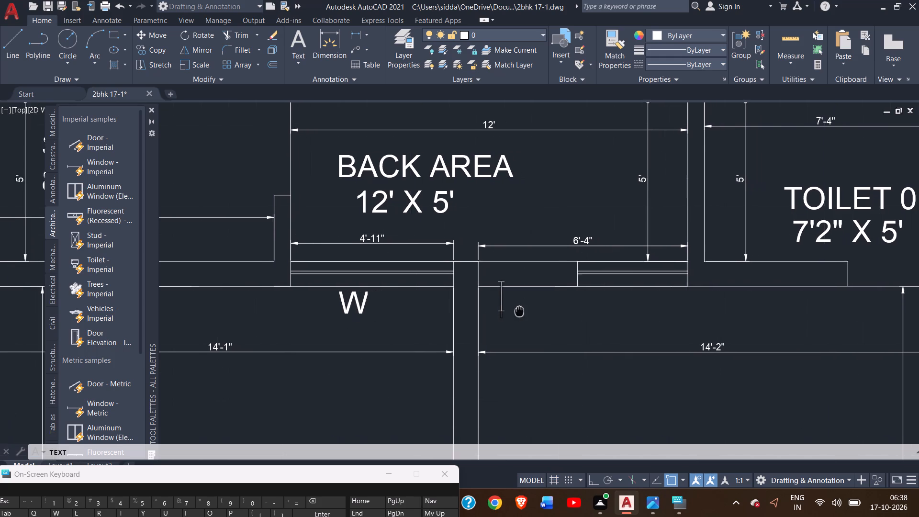
middle_drag(518, 311, 341, 303)
double_click(425, 295)
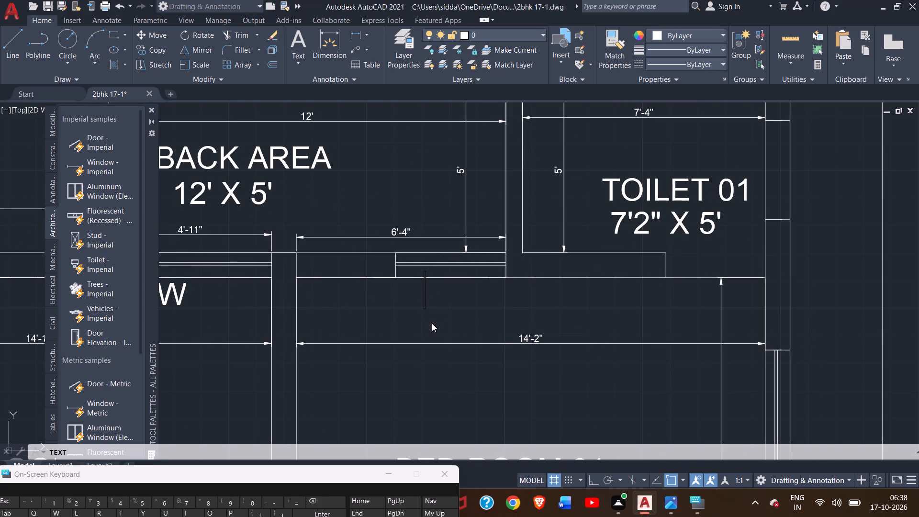
click(431, 323)
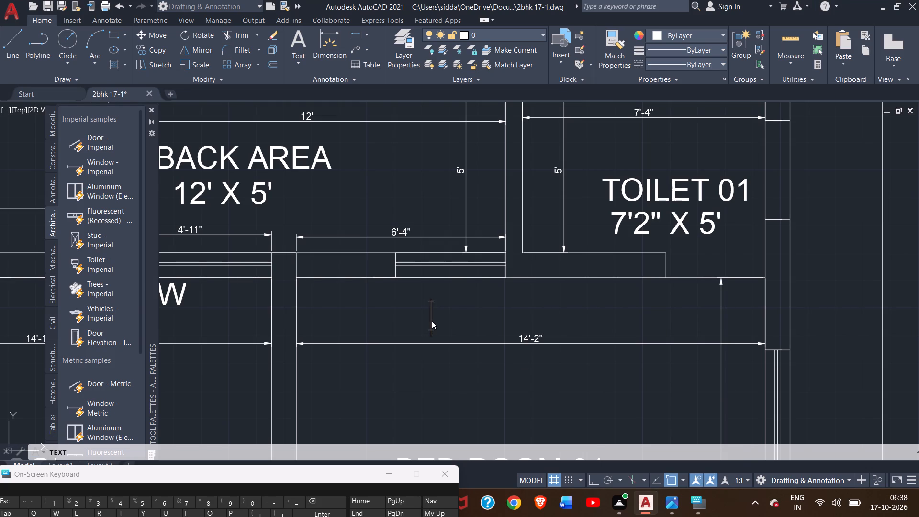
key(w)
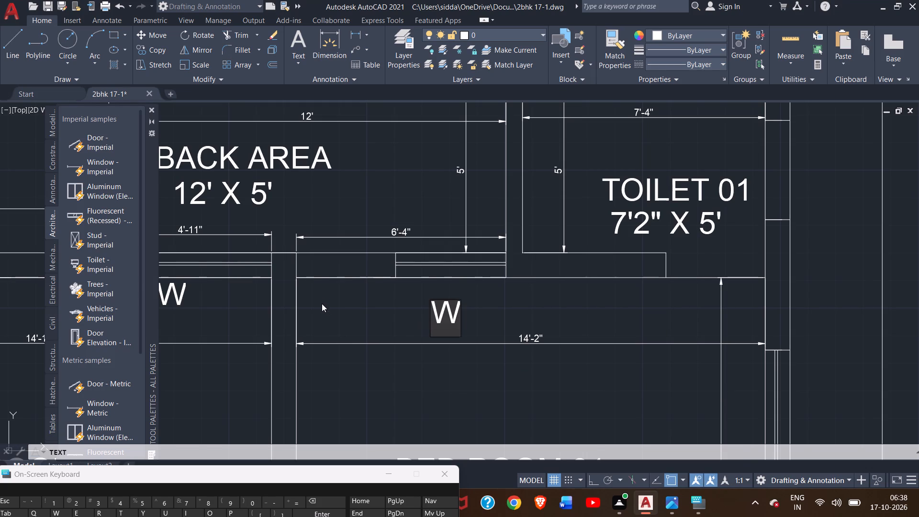
Add the door label D at the door opening between the back area and BED ROOM 01.
click(321, 300)
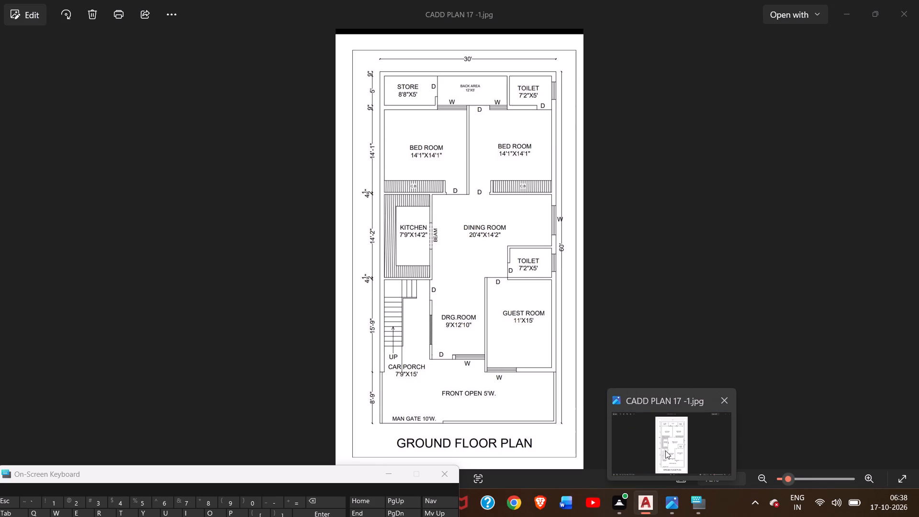
middle_drag(328, 300, 360, 325)
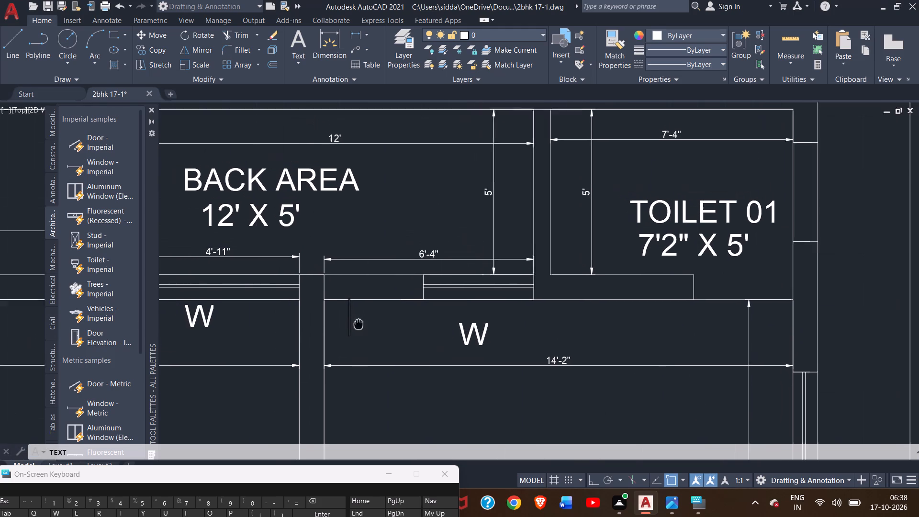
middle_drag(360, 325, 363, 327)
scroll(370, 327, up, 1)
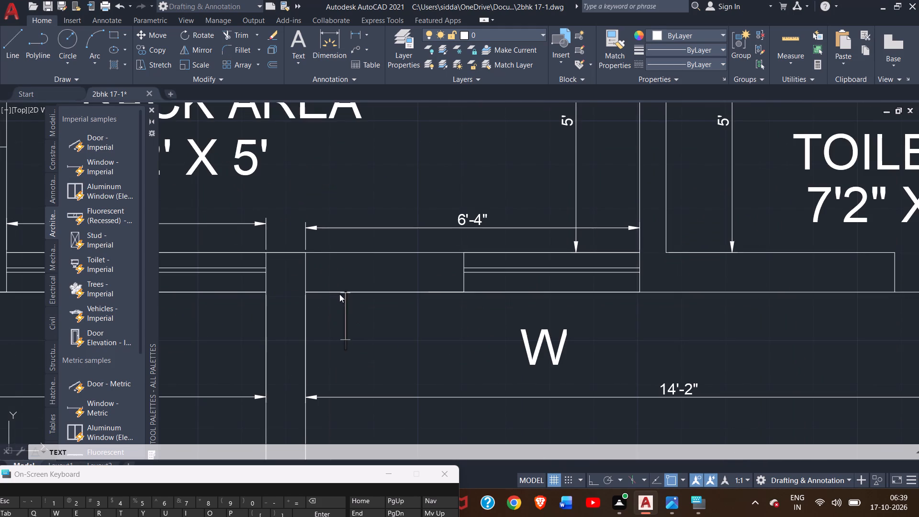
double_click(327, 276)
click(334, 312)
key(d)
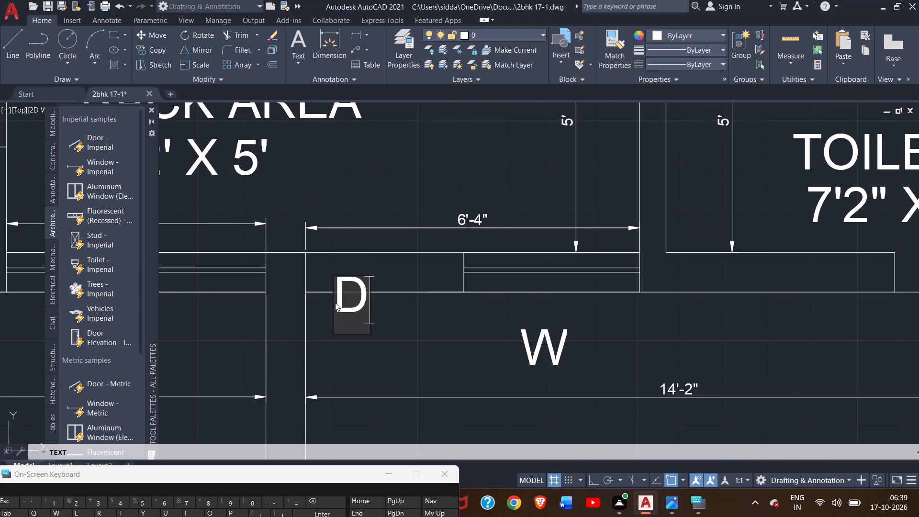
scroll(428, 342, down, 2)
double_click(423, 335)
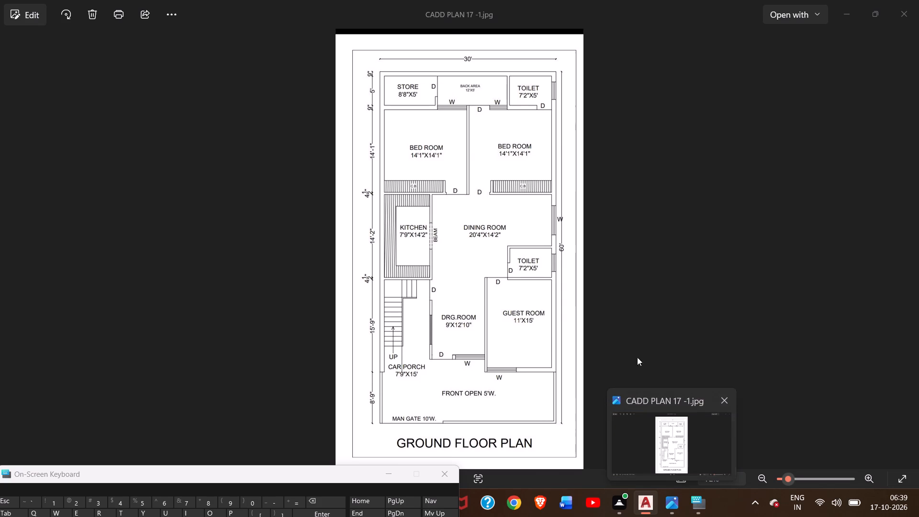
Add the door label D at the TOILET 01 door opening, just below its size text.
scroll(629, 312, up, 1)
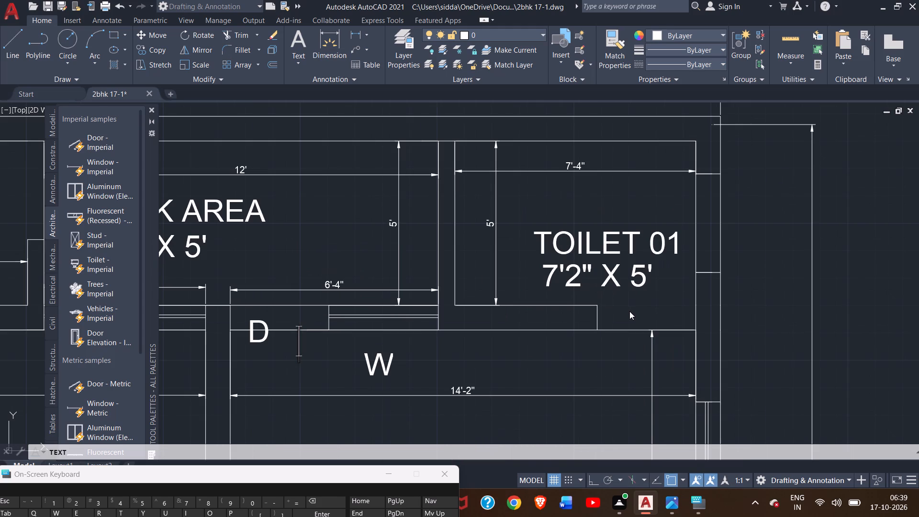
click(627, 306)
click(628, 318)
key(d)
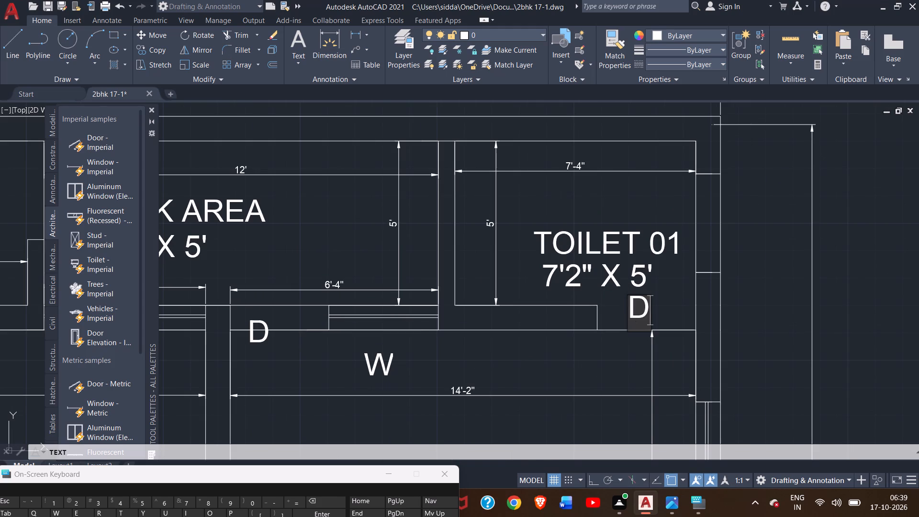
click(640, 349)
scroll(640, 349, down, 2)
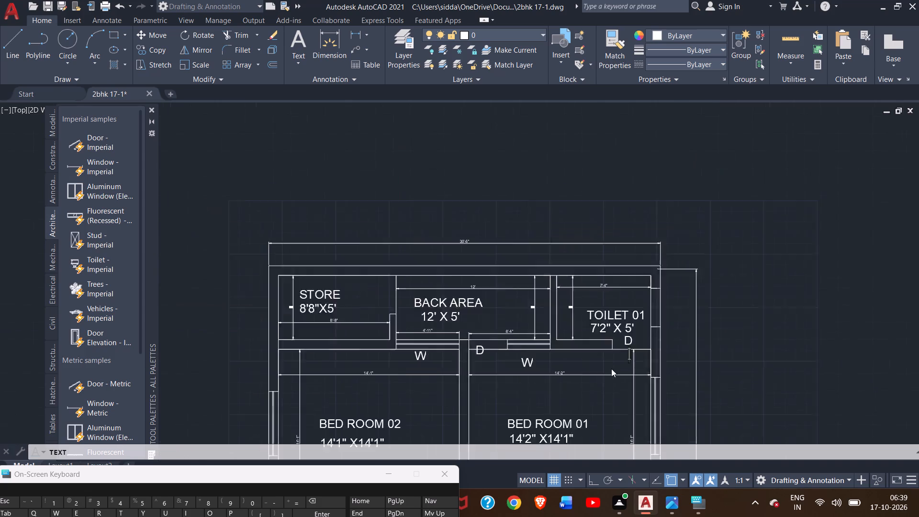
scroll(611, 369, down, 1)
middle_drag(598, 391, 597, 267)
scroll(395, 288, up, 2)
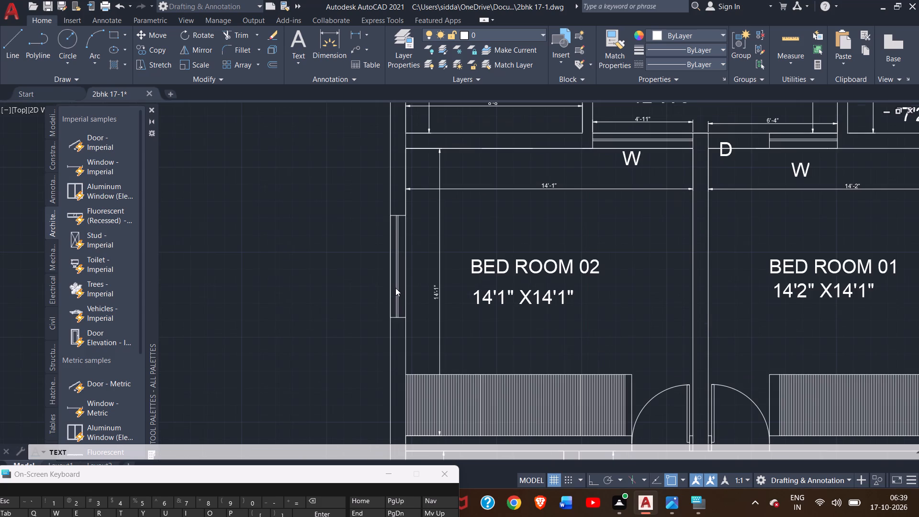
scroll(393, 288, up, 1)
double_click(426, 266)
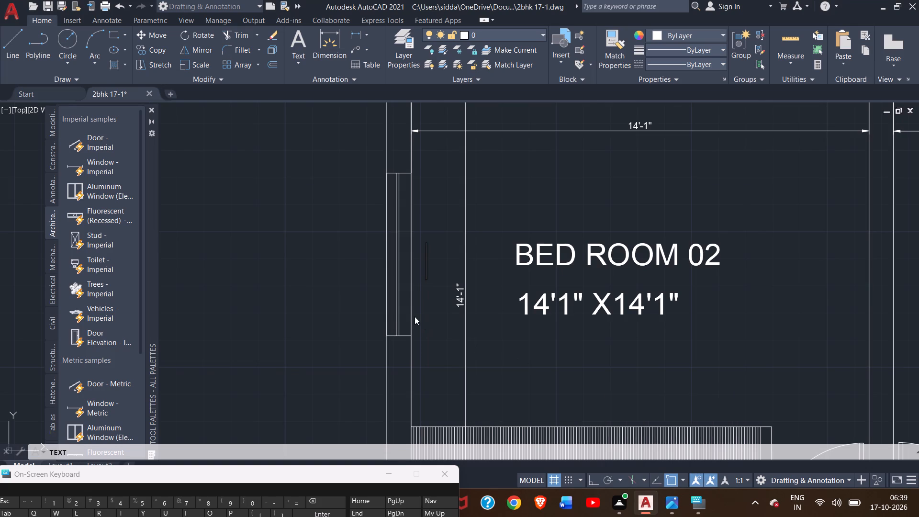
Add the window label W outside the exterior side window of BED ROOM 01.
scroll(415, 316, down, 4)
scroll(474, 311, up, 1)
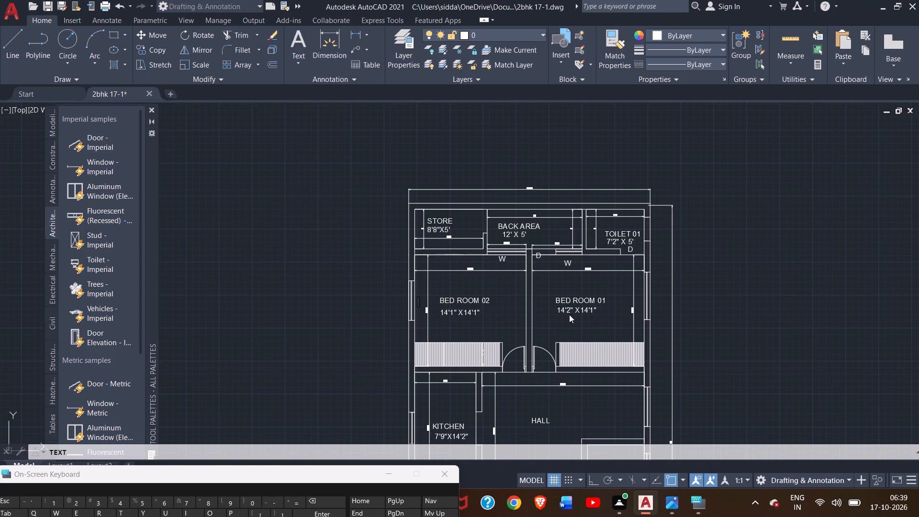
scroll(613, 309, up, 2)
click(717, 283)
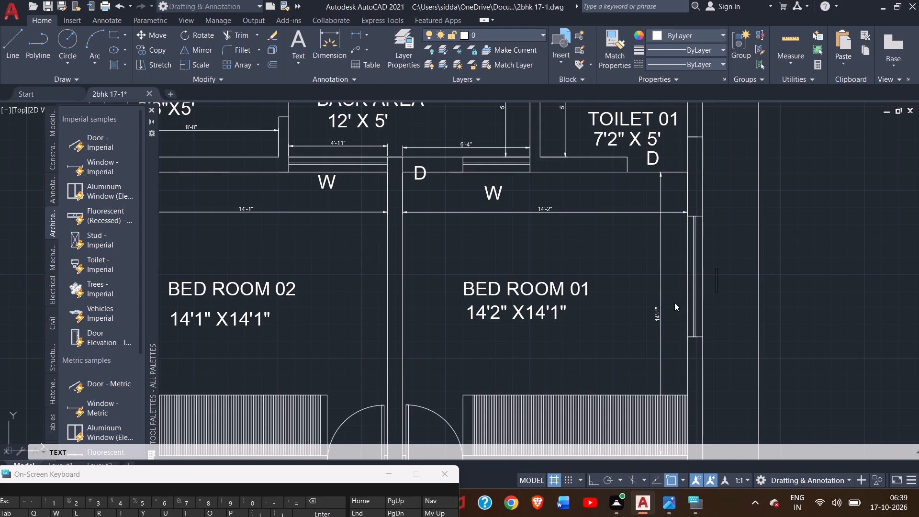
key(w)
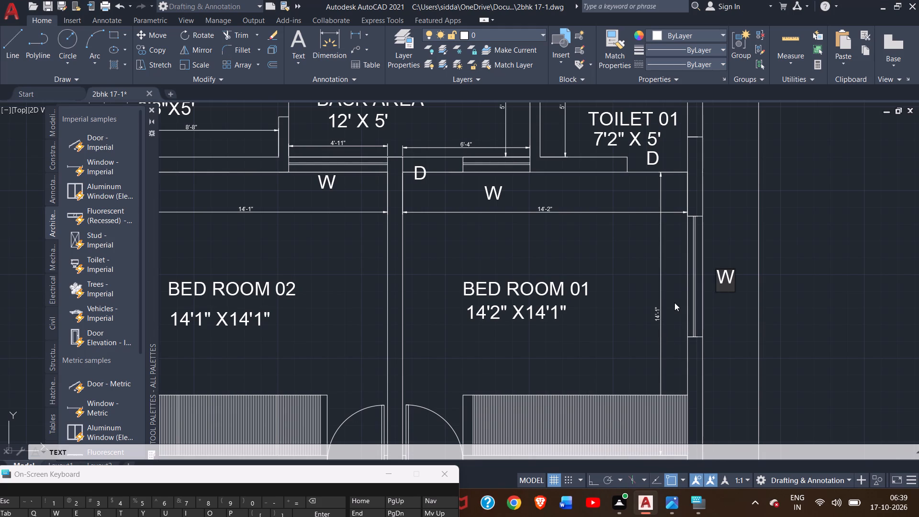
Add the window label W inside BED ROOM 02, beside its exterior side window.
scroll(544, 345, down, 1)
middle_drag(544, 345, 734, 342)
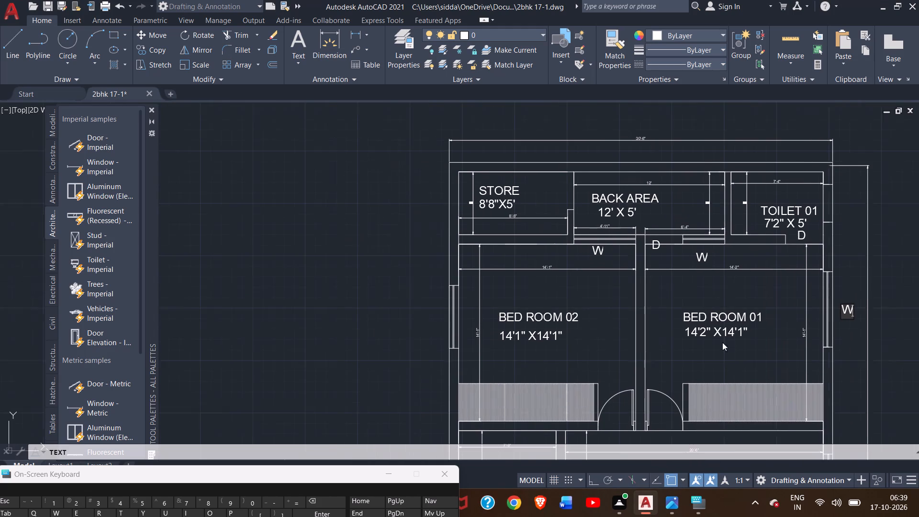
scroll(464, 297, up, 2)
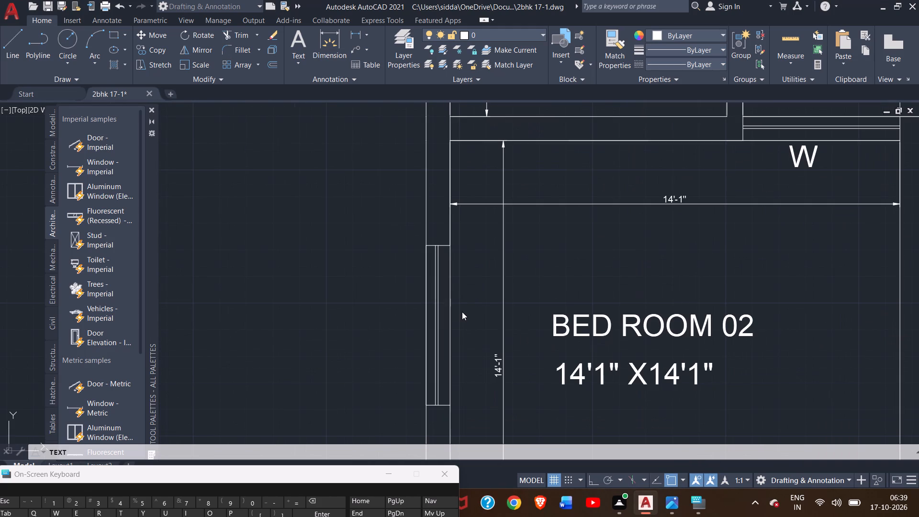
click(462, 312)
key(w)
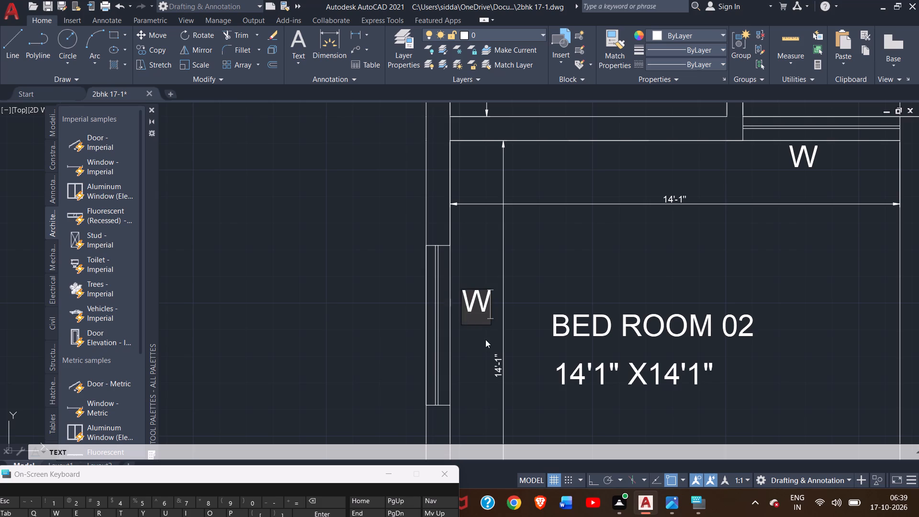
Add the window label W inside the KITCHEN, beside its exterior wall window.
scroll(488, 348, down, 2)
middle_drag(579, 361, 553, 251)
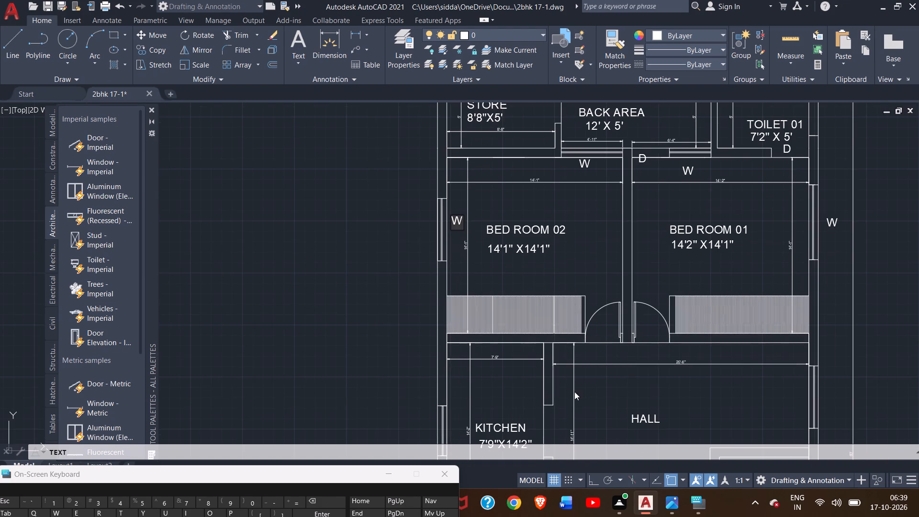
middle_drag(574, 392, 591, 278)
scroll(459, 321, up, 2)
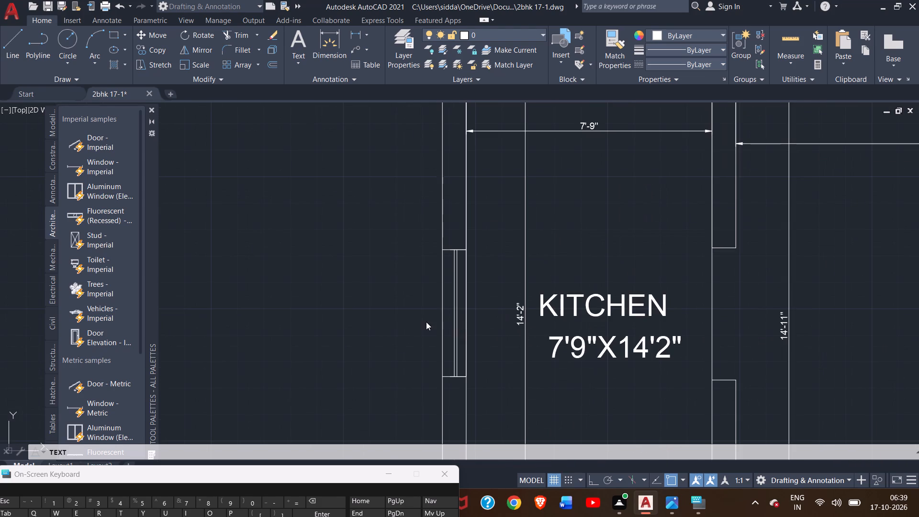
click(481, 313)
key(w)
Add the window label W outside the exterior wall window of the HALL.
scroll(600, 296, down, 2)
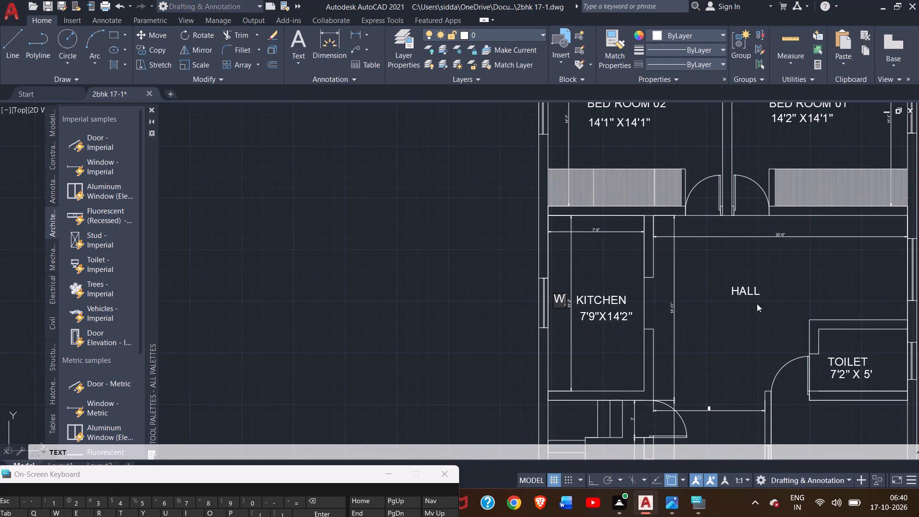
middle_drag(757, 303, 467, 334)
scroll(644, 306, up, 2)
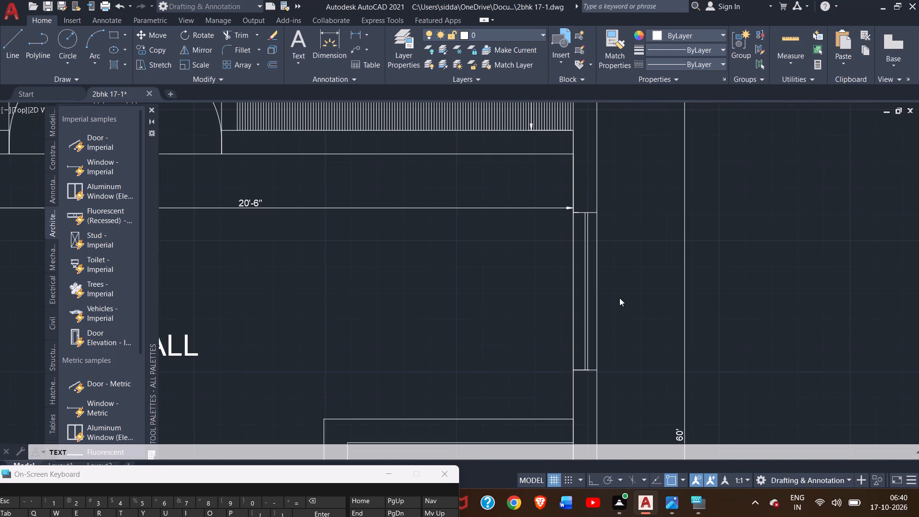
click(608, 290)
key(w)
scroll(608, 333, down, 4)
click(659, 326)
Add the window label W outside the exterior window of the toilet next to the guest room.
middle_drag(622, 348, 621, 264)
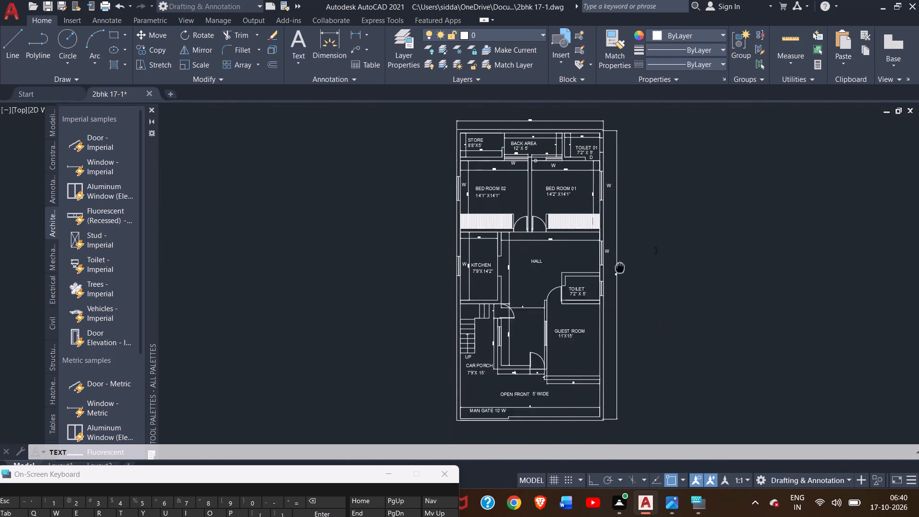
middle_drag(621, 264, 626, 247)
scroll(606, 275, up, 3)
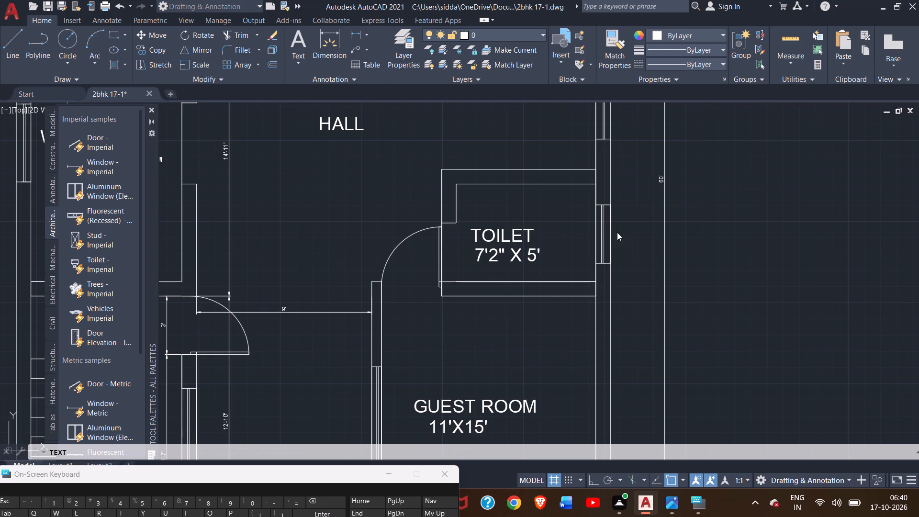
click(617, 232)
click(622, 247)
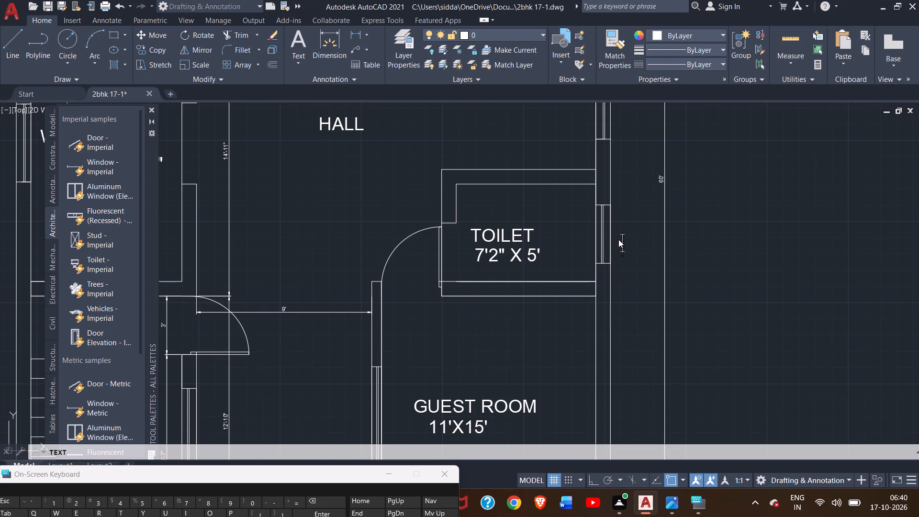
click(618, 237)
key(w)
Add the window label W on the drawing room side of the GUEST ROOM wall window, clear of the wall lines.
scroll(549, 320, down, 2)
middle_drag(549, 320, 660, 304)
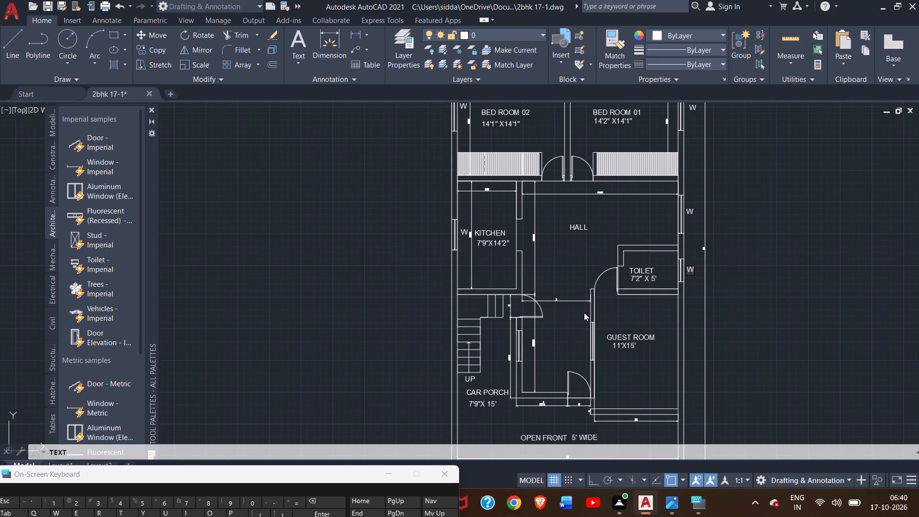
scroll(574, 335, up, 2)
middle_drag(574, 335, 621, 278)
scroll(643, 302, up, 2)
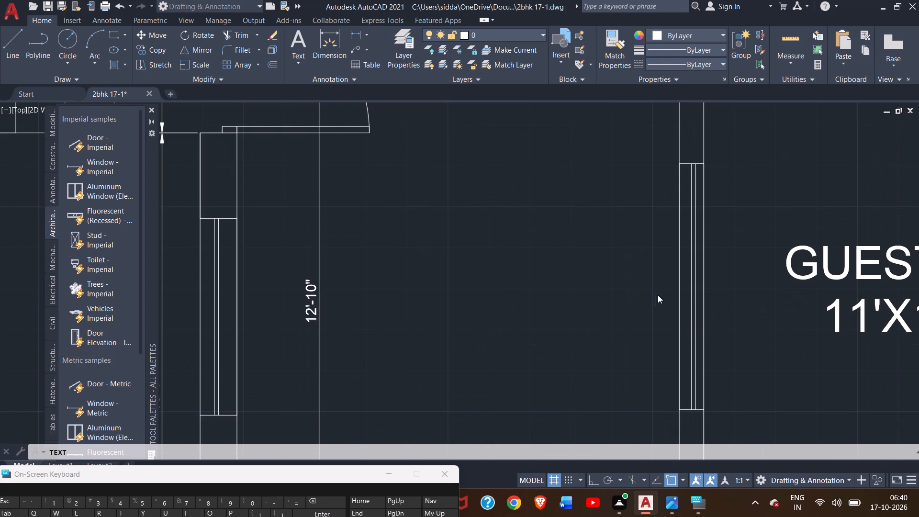
click(648, 304)
key(w)
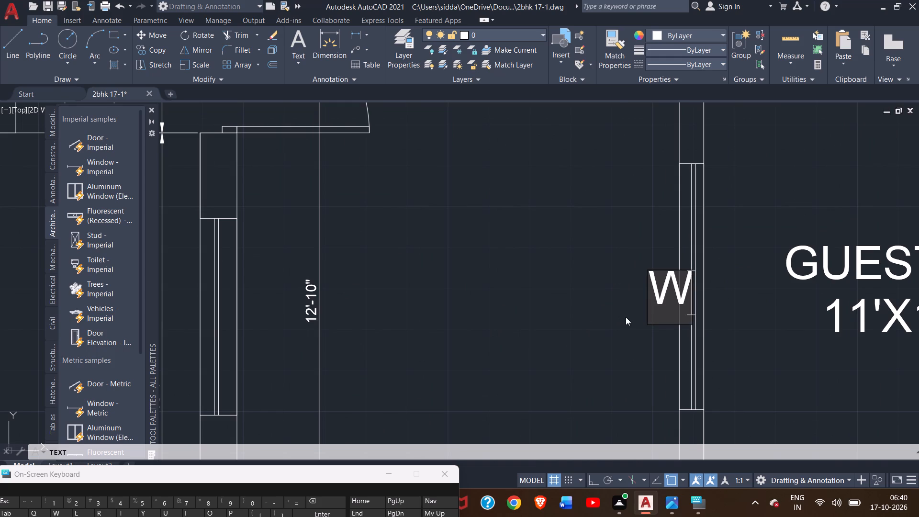
key(BackSpace)
click(604, 306)
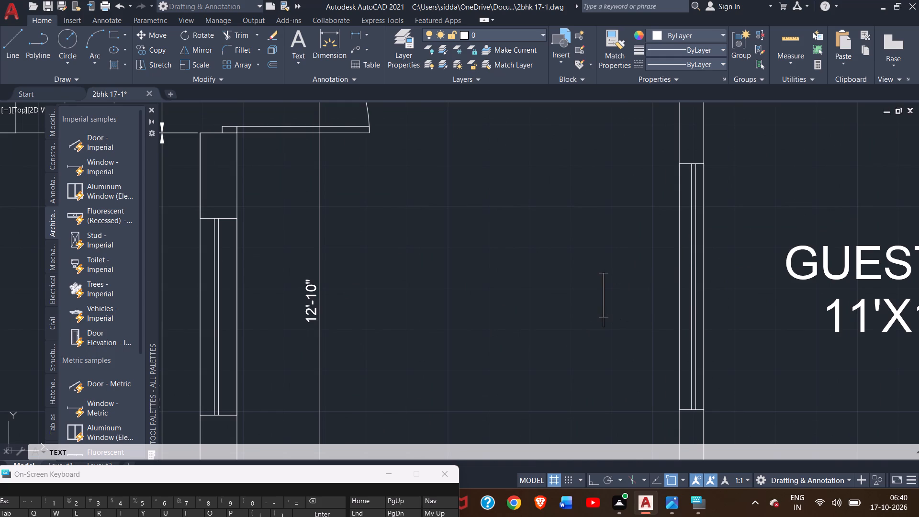
key(w)
Add the window label W inside the drawing room, beside the window facing the stairs and car porch.
scroll(597, 312, down, 3)
middle_drag(575, 321, 622, 319)
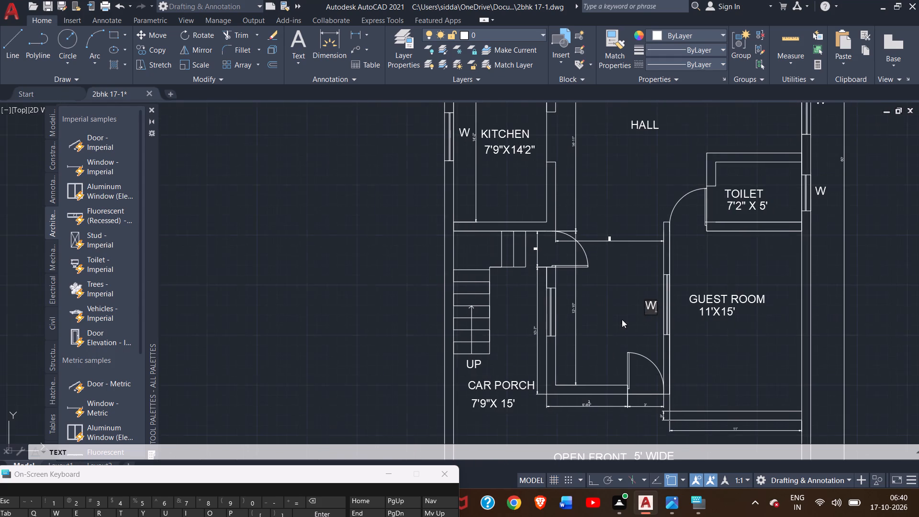
scroll(550, 307, up, 5)
click(574, 320)
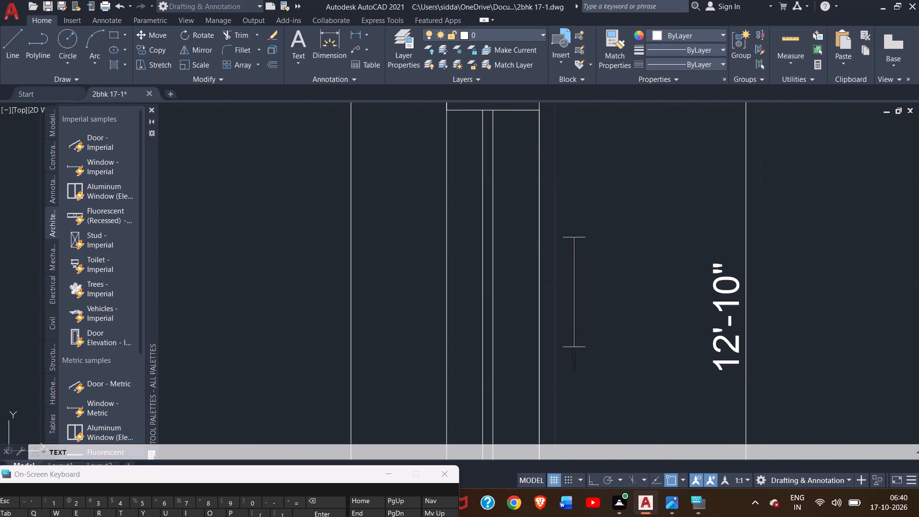
key(w)
scroll(597, 330, down, 4)
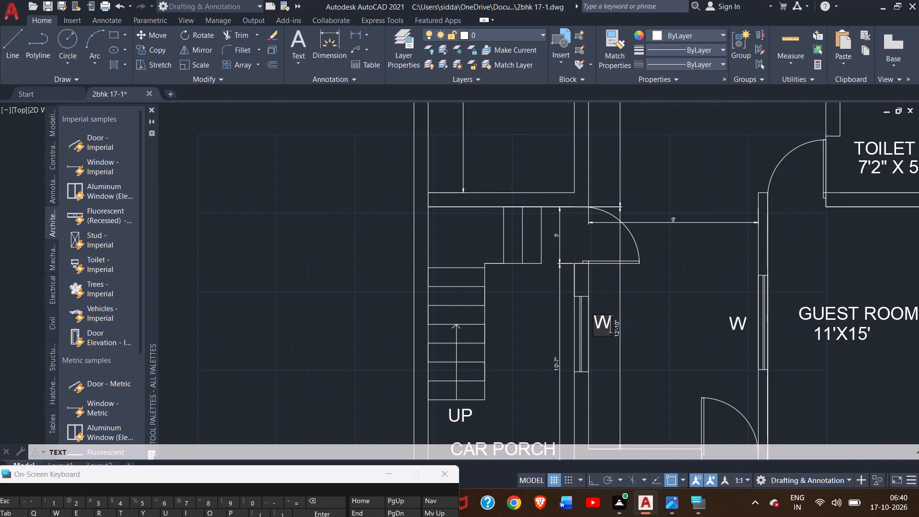
scroll(631, 327, down, 2)
middle_drag(707, 347, 686, 347)
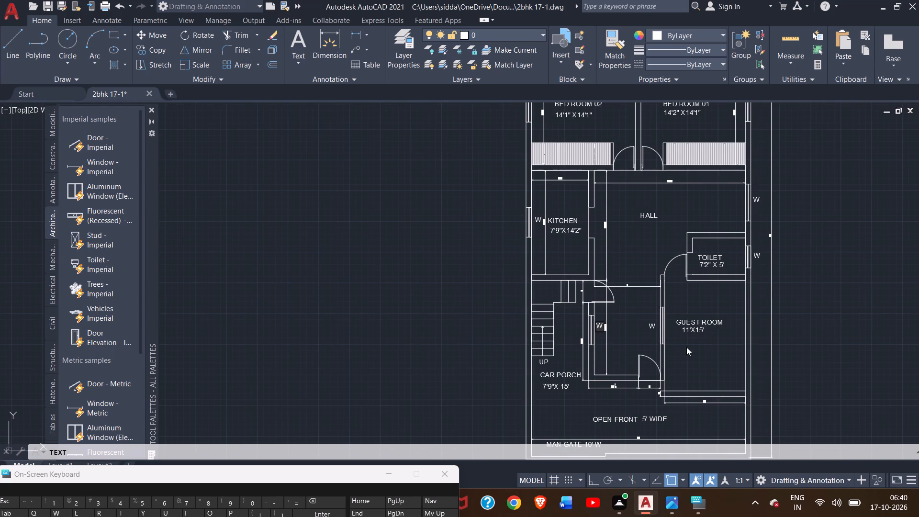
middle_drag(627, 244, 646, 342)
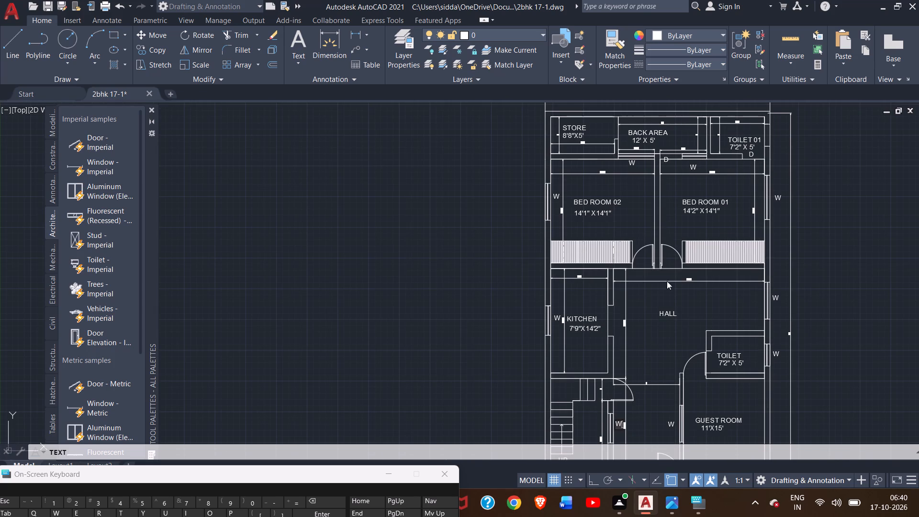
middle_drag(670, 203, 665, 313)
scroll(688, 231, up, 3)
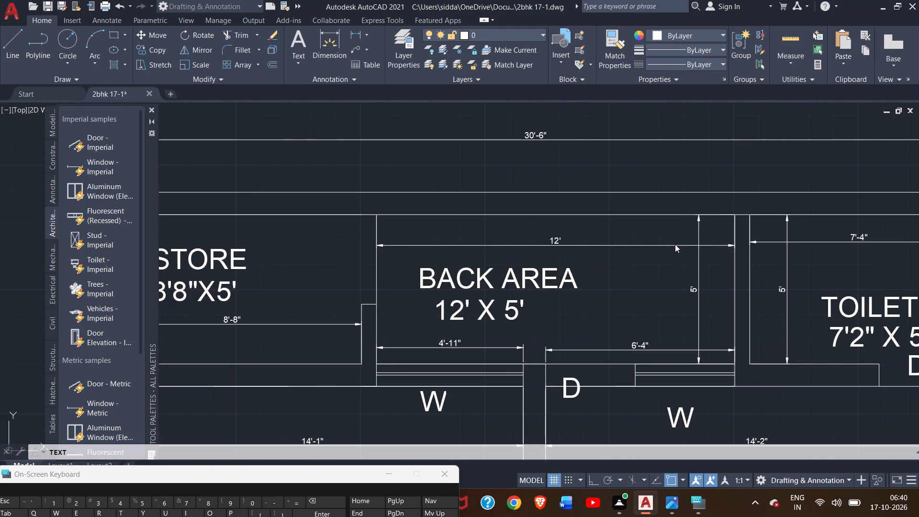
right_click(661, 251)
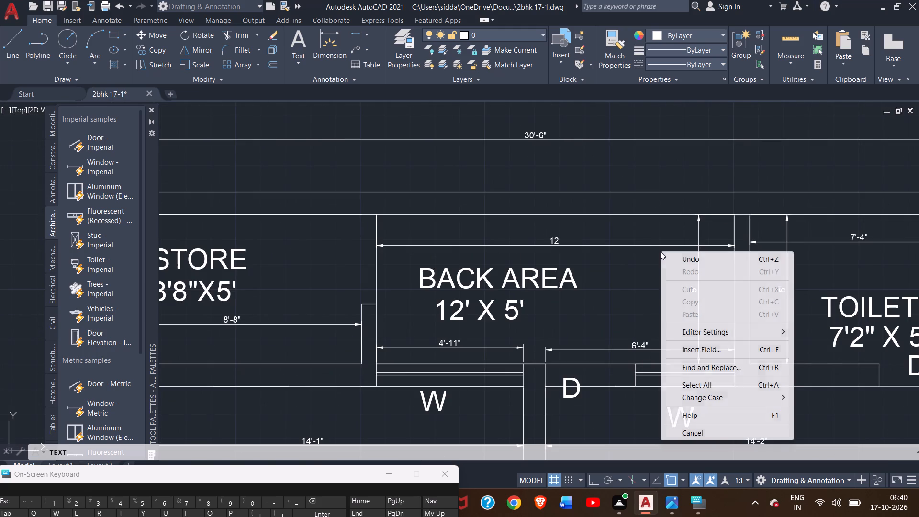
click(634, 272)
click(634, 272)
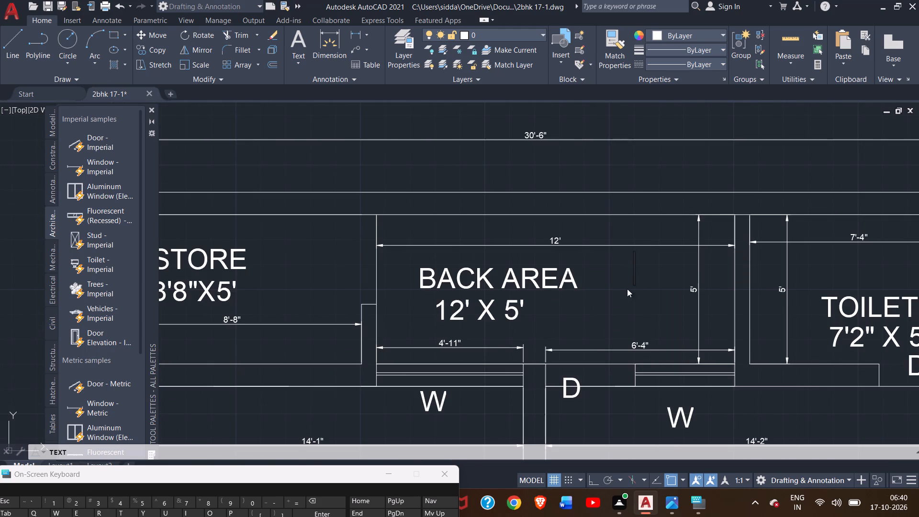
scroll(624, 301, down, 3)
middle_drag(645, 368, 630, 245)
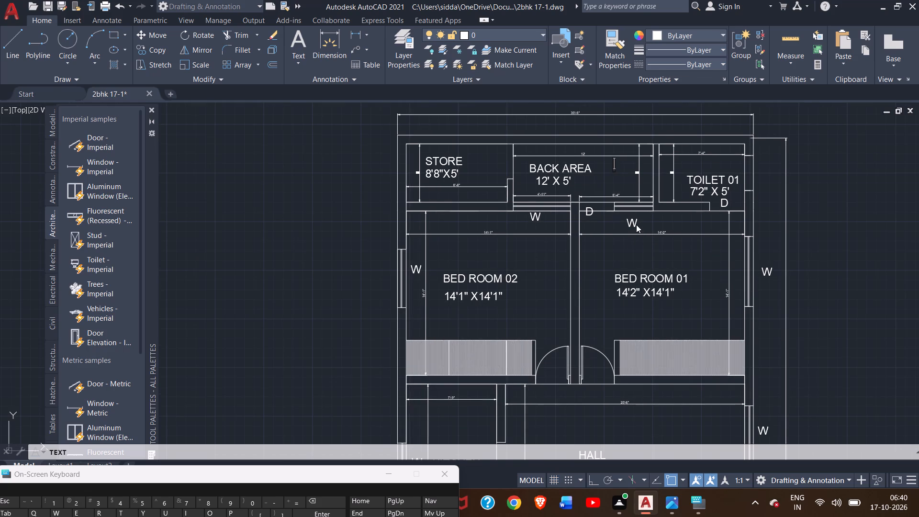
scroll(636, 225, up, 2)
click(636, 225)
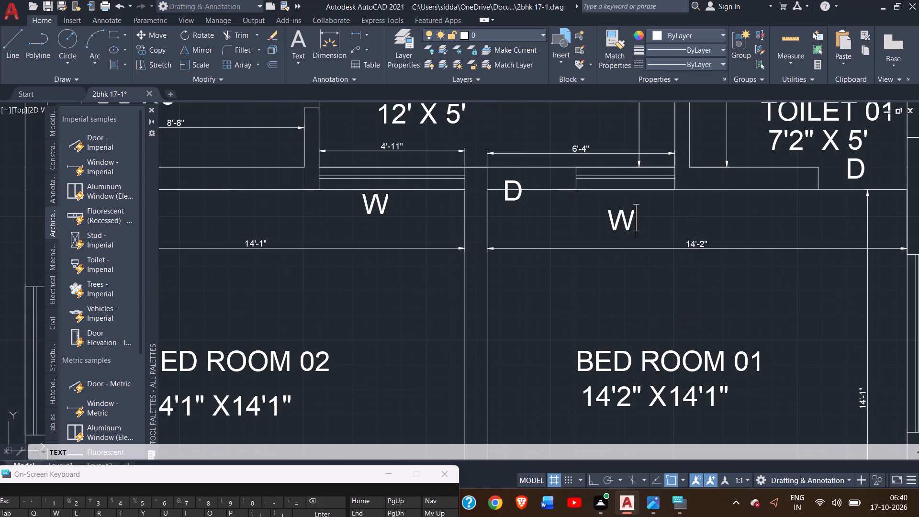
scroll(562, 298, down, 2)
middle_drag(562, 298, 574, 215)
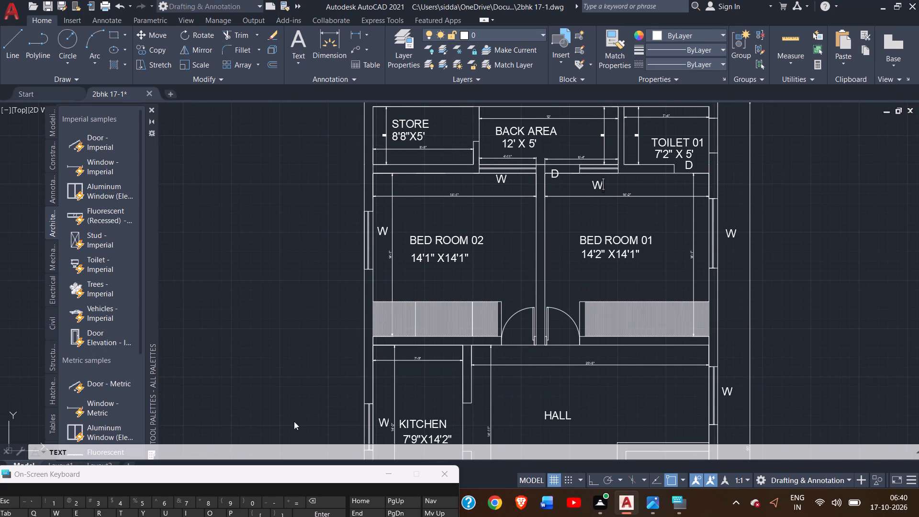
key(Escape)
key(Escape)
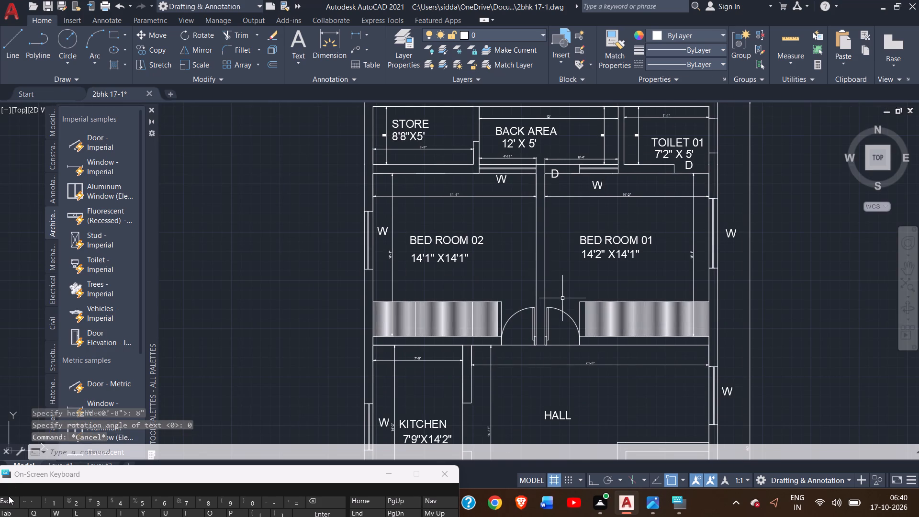
Inspect the hatch lines and edges of the hatched cupboard in BED ROOM 02 up close.
scroll(432, 342, up, 3)
scroll(442, 302, up, 2)
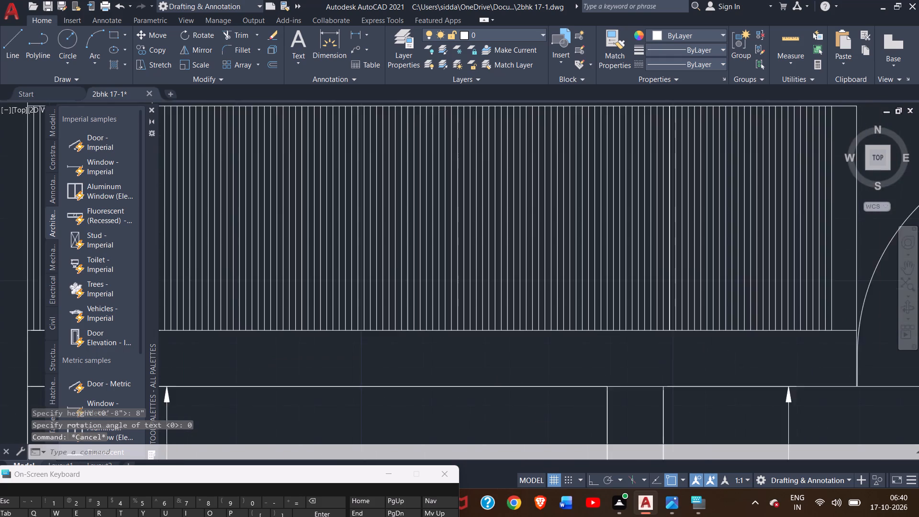
scroll(444, 315, up, 2)
scroll(444, 315, down, 2)
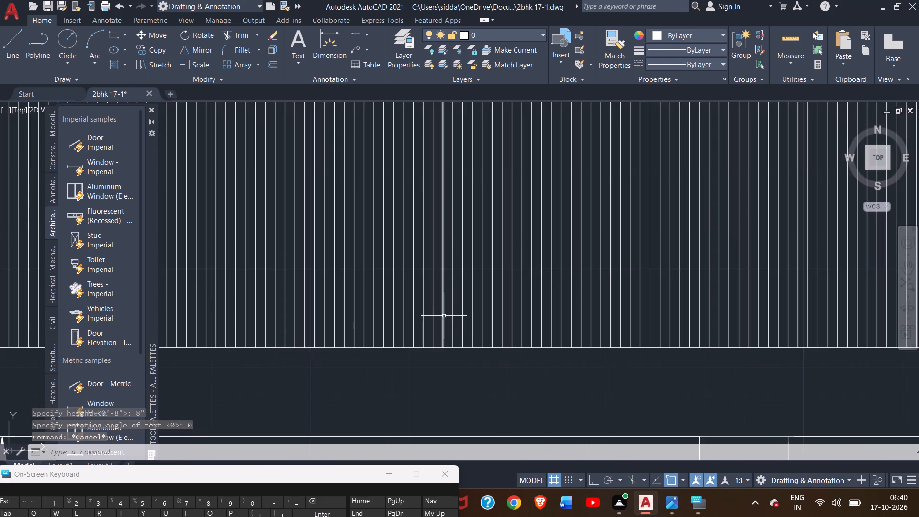
scroll(444, 316, up, 2)
scroll(447, 329, down, 1)
scroll(447, 329, up, 2)
middle_drag(447, 329, 461, 408)
scroll(463, 380, down, 2)
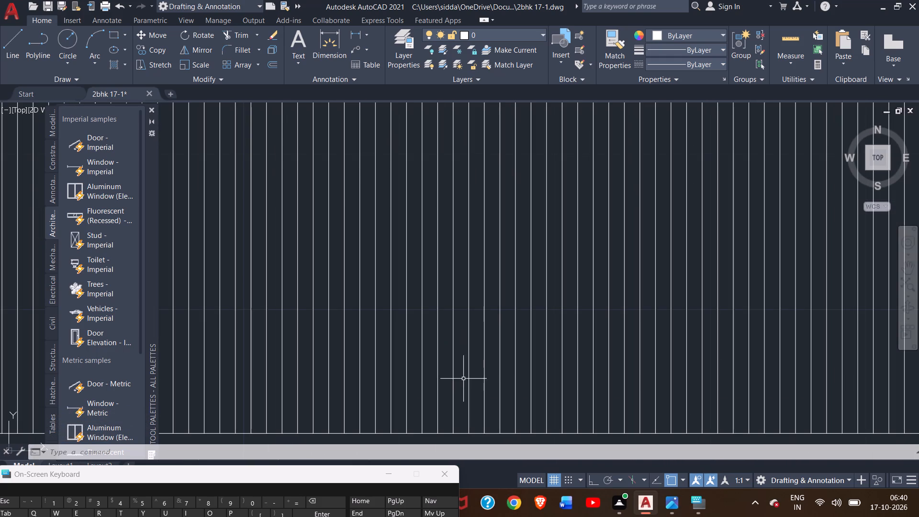
middle_drag(459, 315, 472, 444)
middle_drag(466, 288, 475, 442)
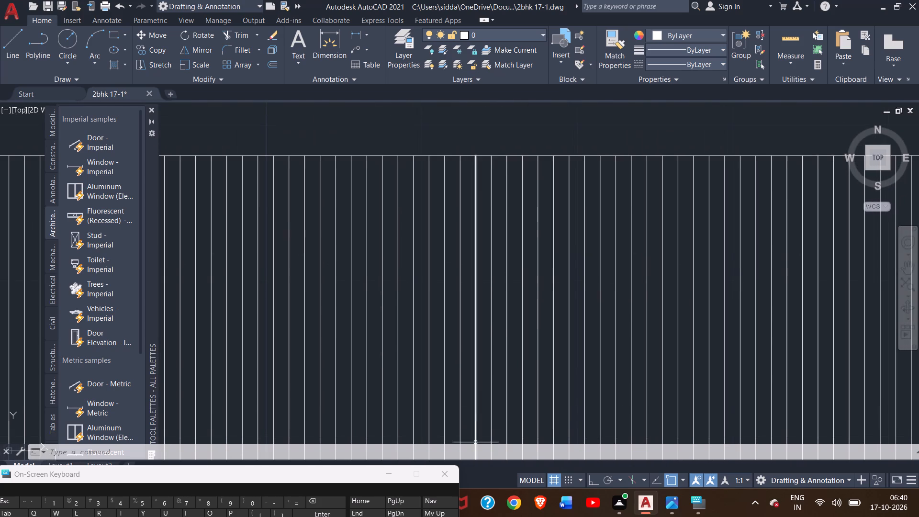
scroll(458, 180, up, 2)
middle_drag(458, 180, 494, 381)
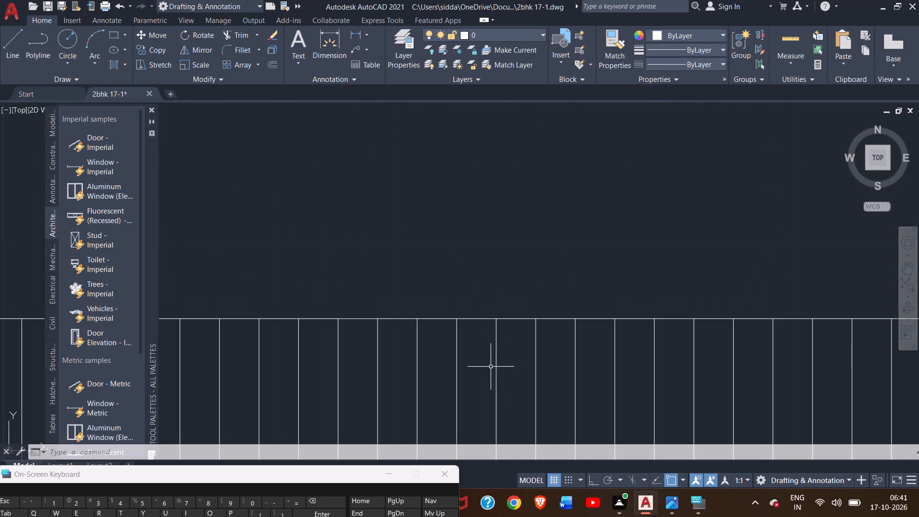
scroll(485, 353, up, 3)
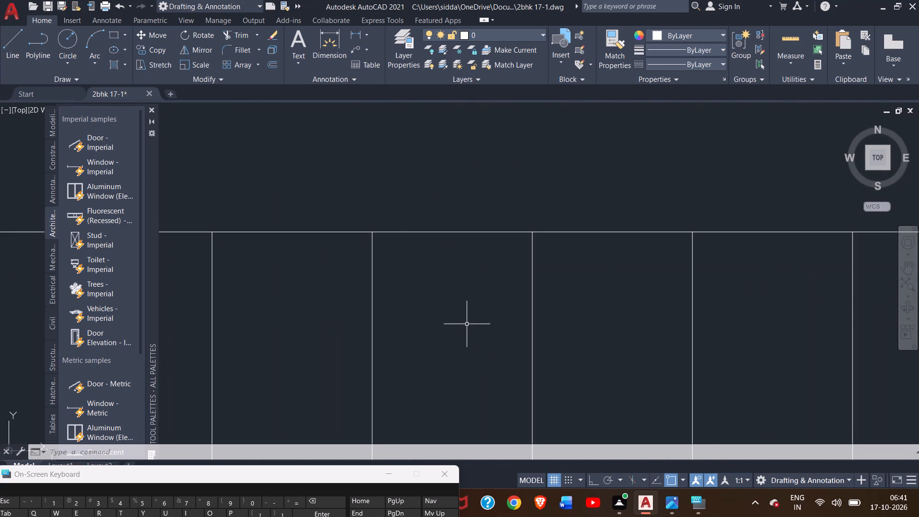
scroll(454, 322, down, 4)
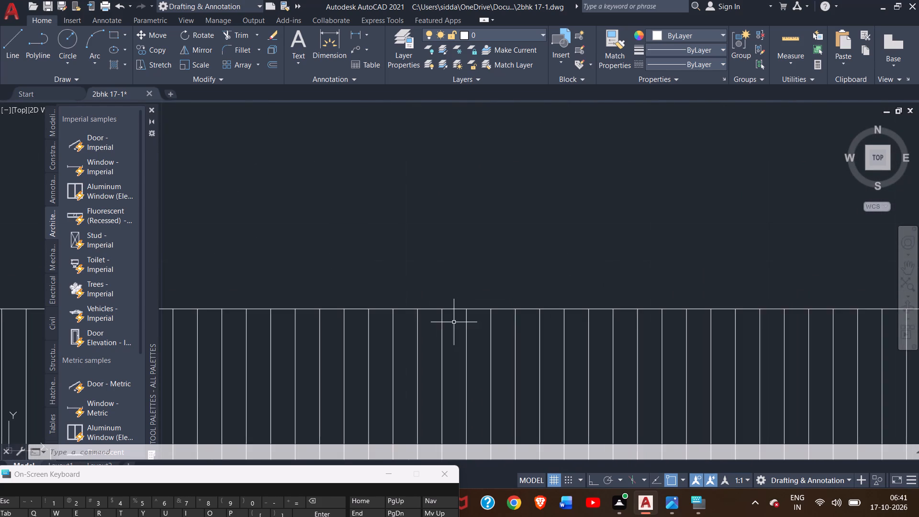
scroll(454, 322, down, 5)
scroll(322, 344, up, 3)
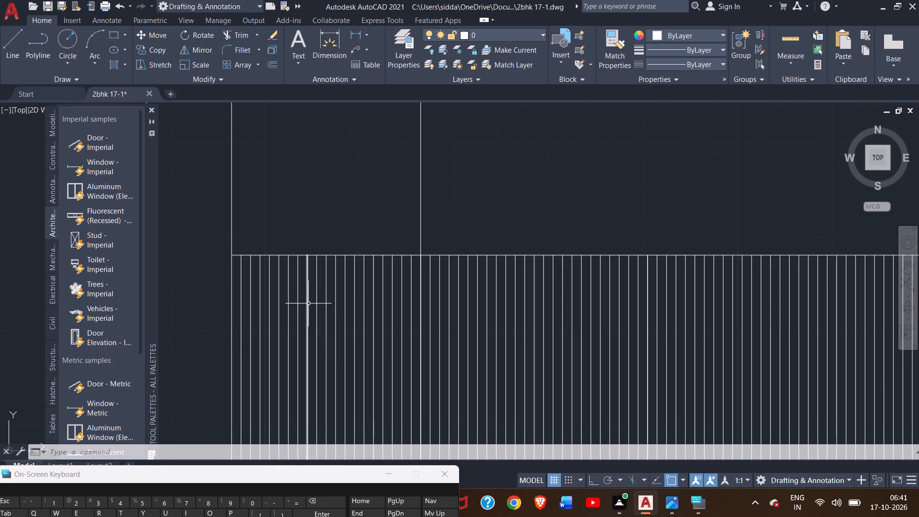
middle_drag(308, 303, 356, 359)
scroll(356, 359, up, 1)
scroll(260, 277, up, 2)
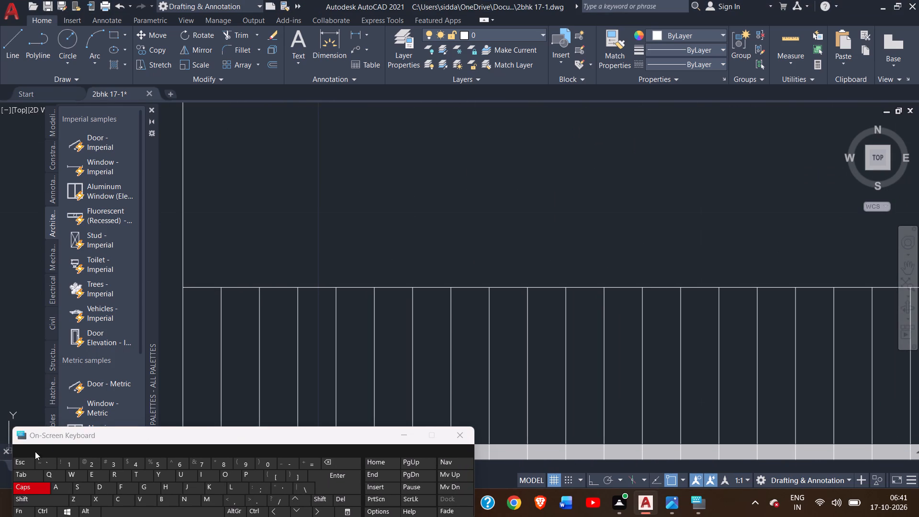
key(Escape)
key(Escape)
Delete the HALL room label between the kitchen and the toilet.
scroll(277, 335, down, 5)
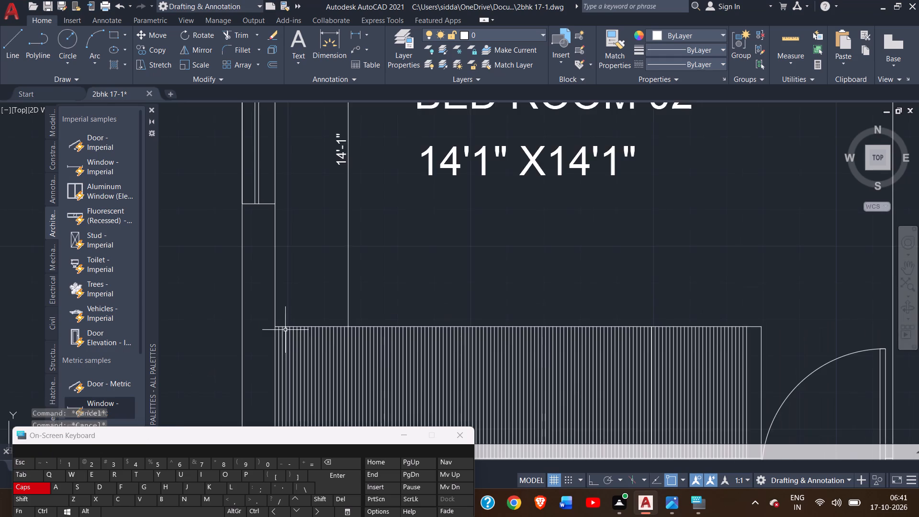
scroll(285, 330, down, 2)
scroll(329, 319, down, 1)
middle_drag(475, 338, 471, 237)
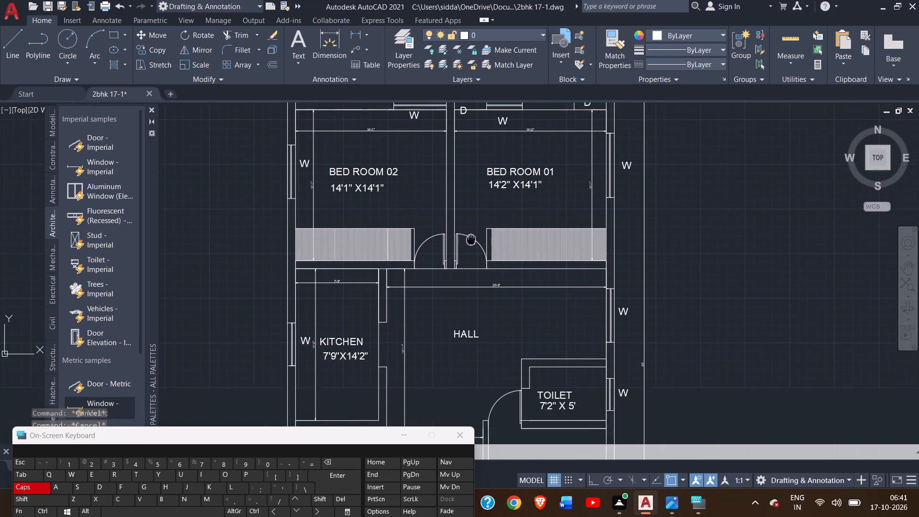
middle_drag(471, 237, 472, 218)
middle_drag(491, 326, 481, 222)
scroll(457, 230, up, 2)
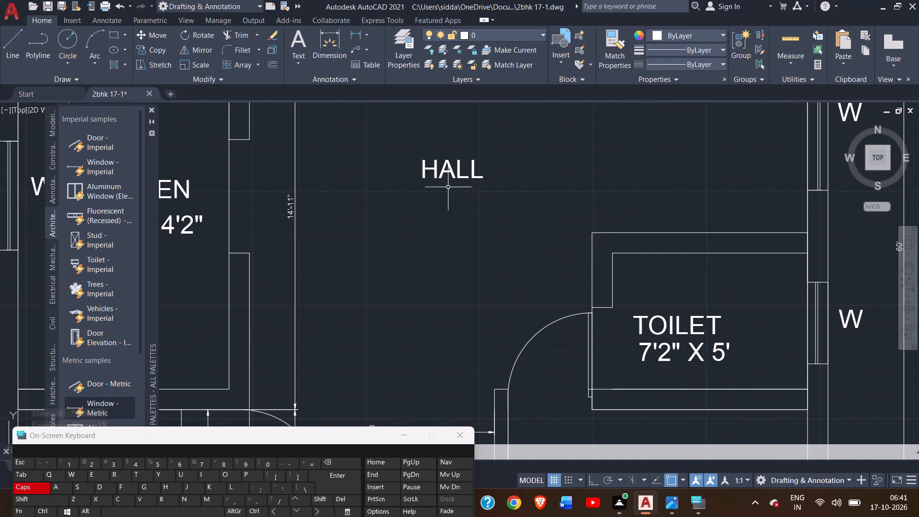
click(460, 178)
click(455, 175)
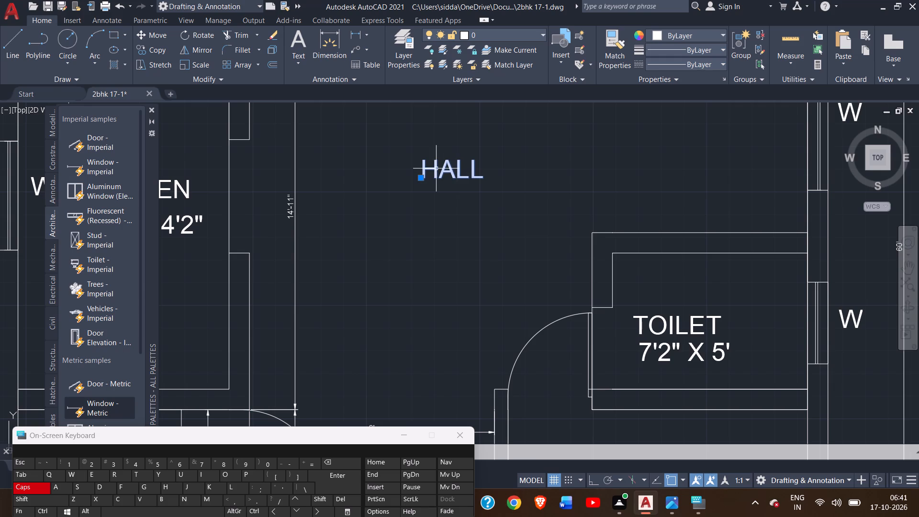
key(Delete)
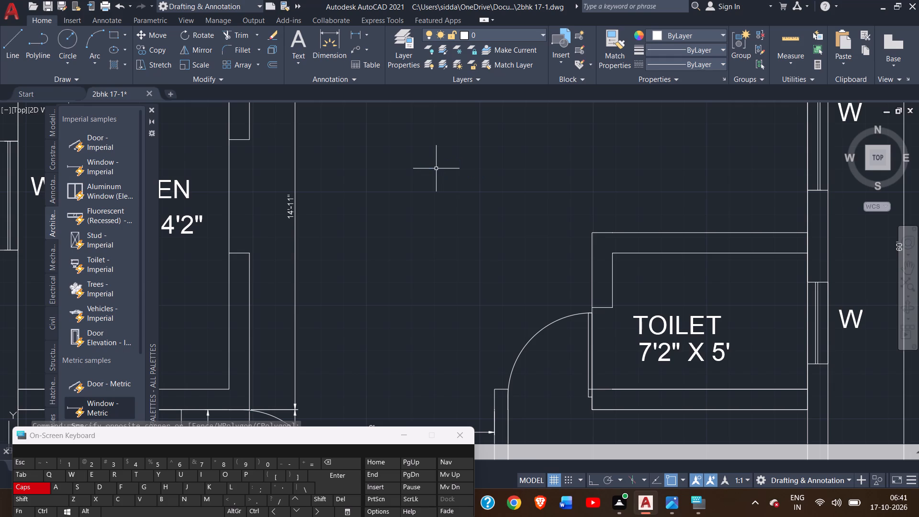
Check the reference image CADD PLAN 17 -1.jpg for the name and size of the central room beside the kitchen.
scroll(463, 279, down, 3)
middle_drag(464, 280, 472, 225)
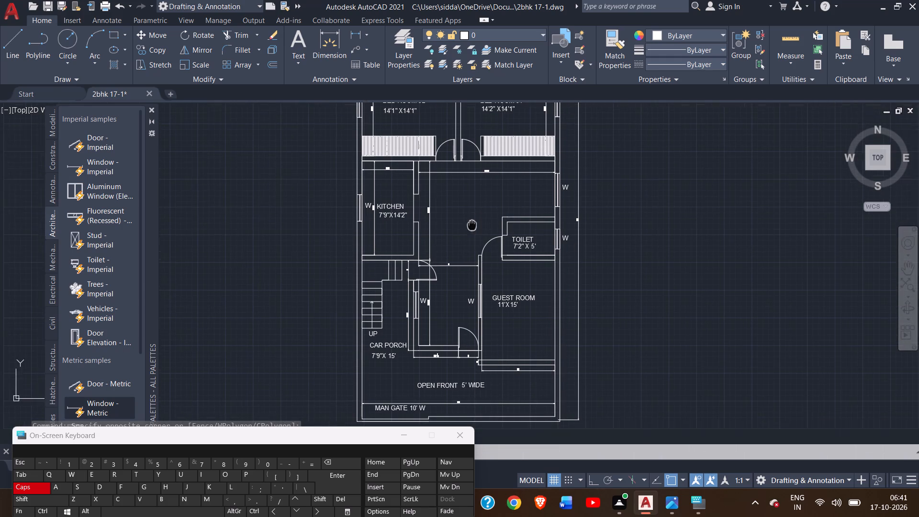
middle_drag(472, 225, 472, 224)
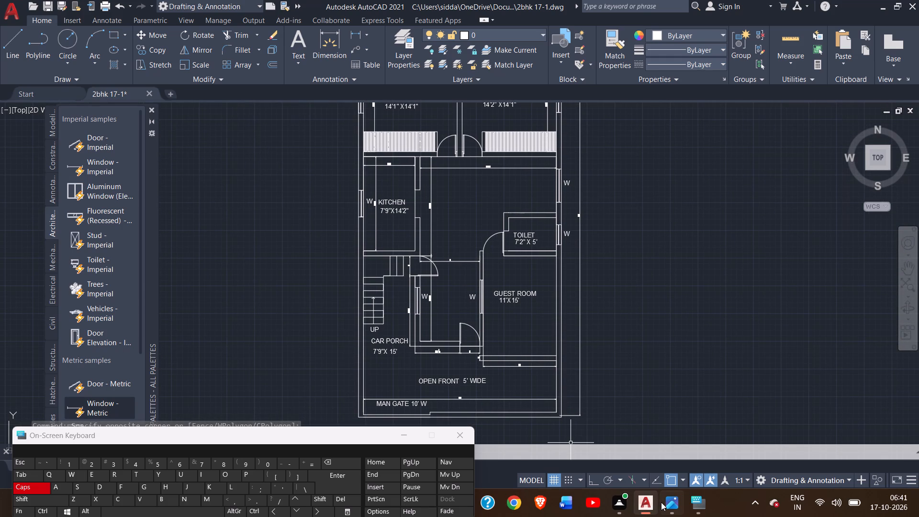
drag(674, 499, 674, 504)
double_click(675, 509)
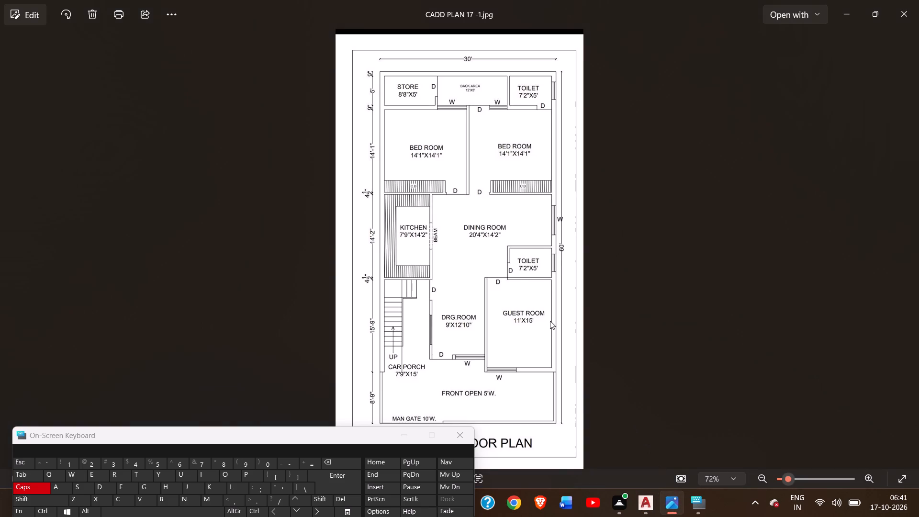
scroll(466, 219, up, 2)
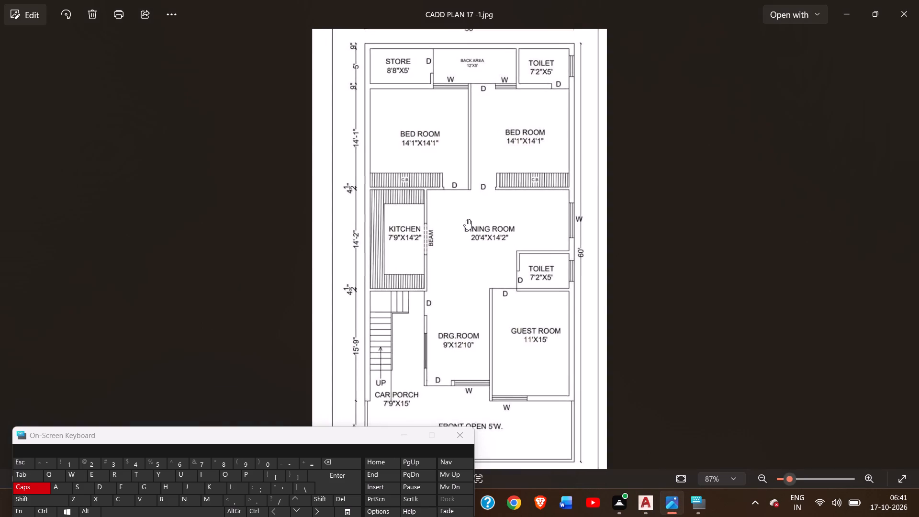
scroll(466, 219, up, 5)
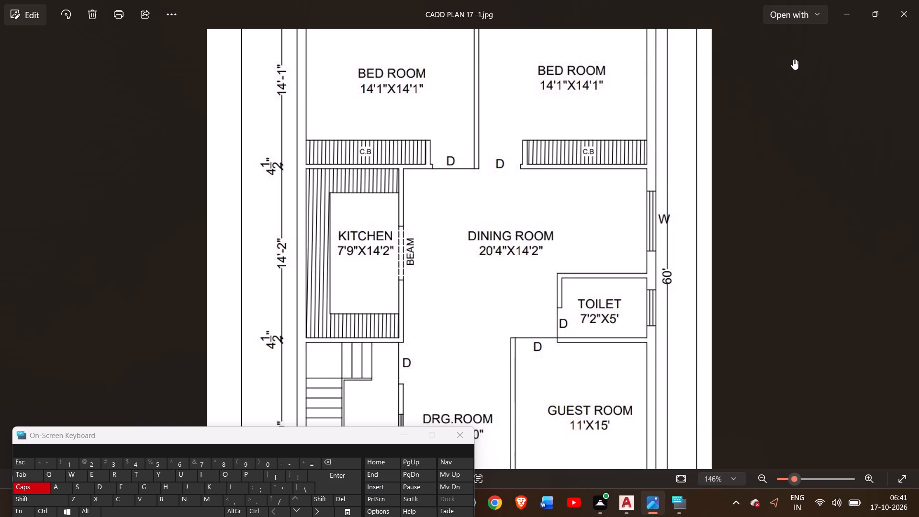
click(849, 15)
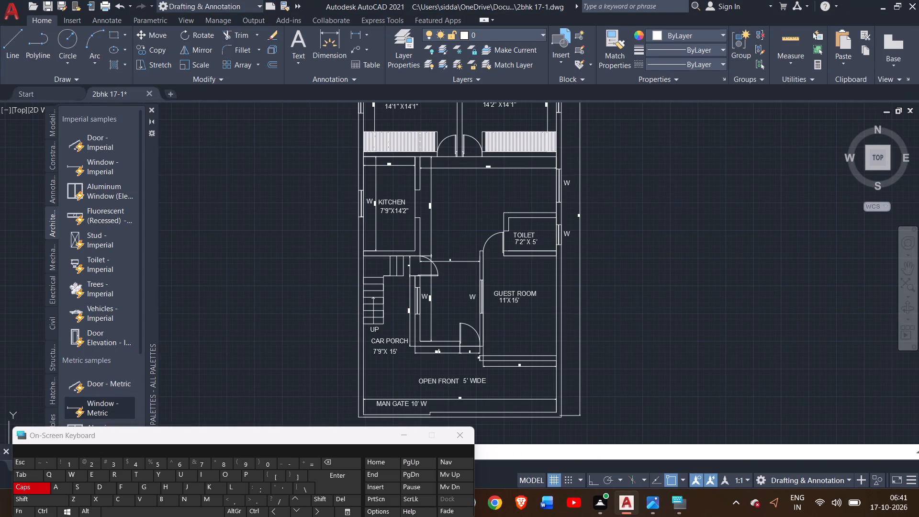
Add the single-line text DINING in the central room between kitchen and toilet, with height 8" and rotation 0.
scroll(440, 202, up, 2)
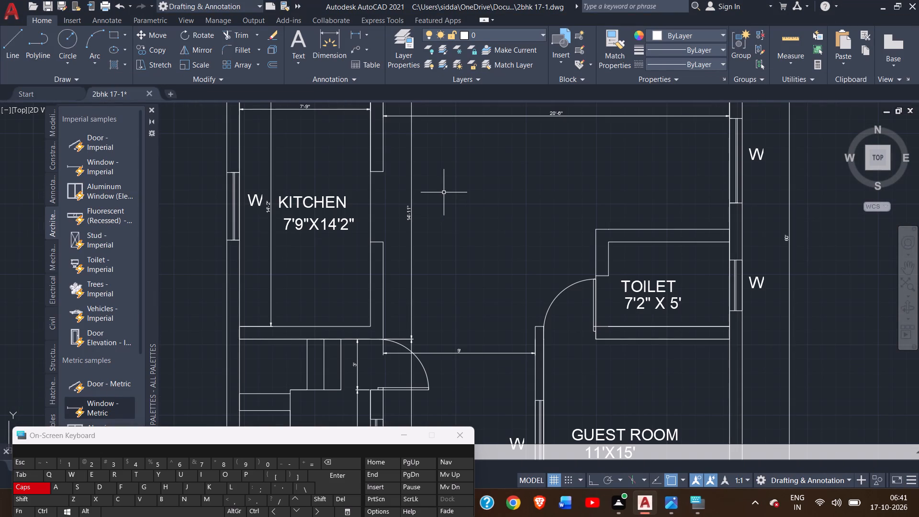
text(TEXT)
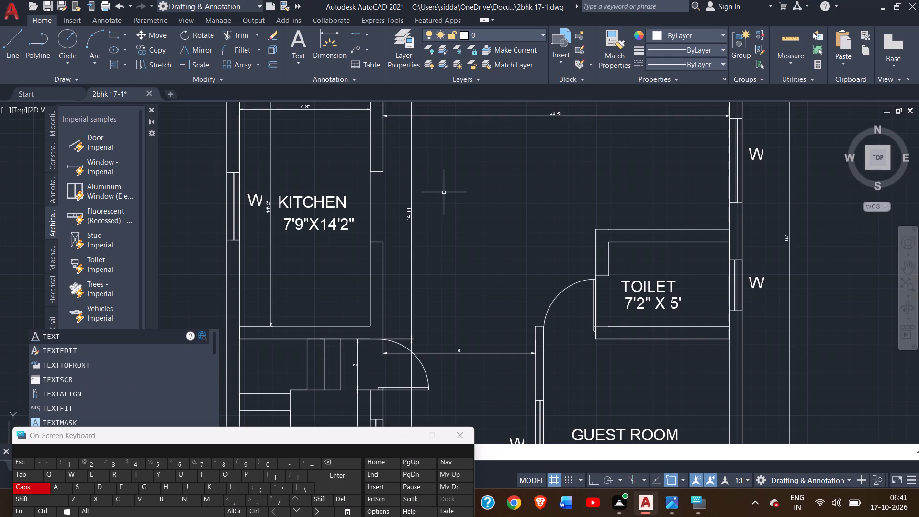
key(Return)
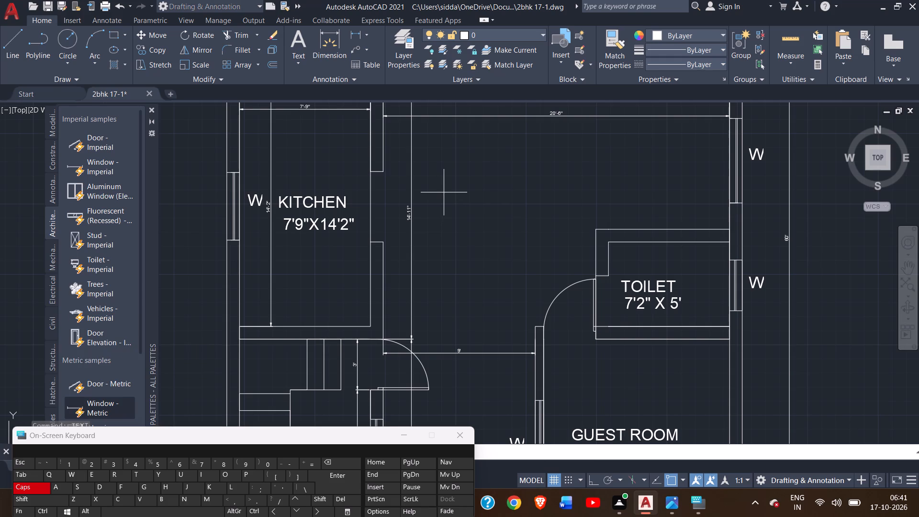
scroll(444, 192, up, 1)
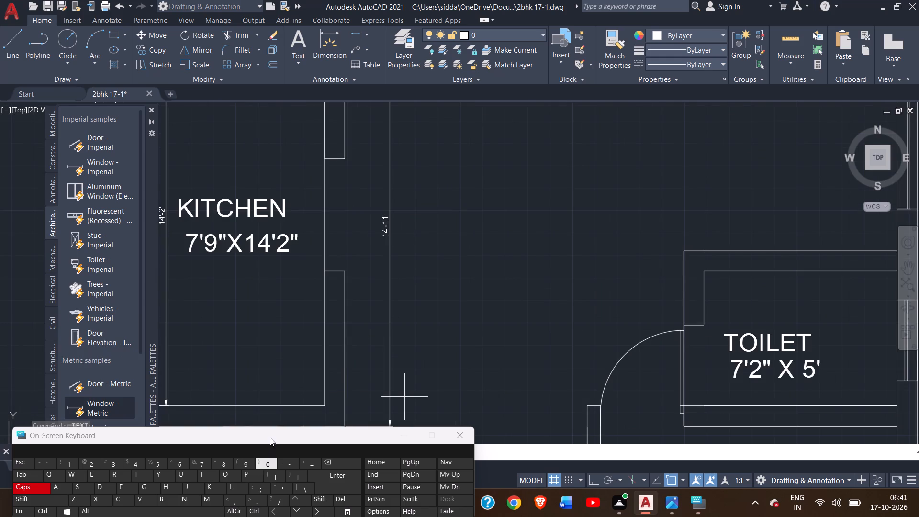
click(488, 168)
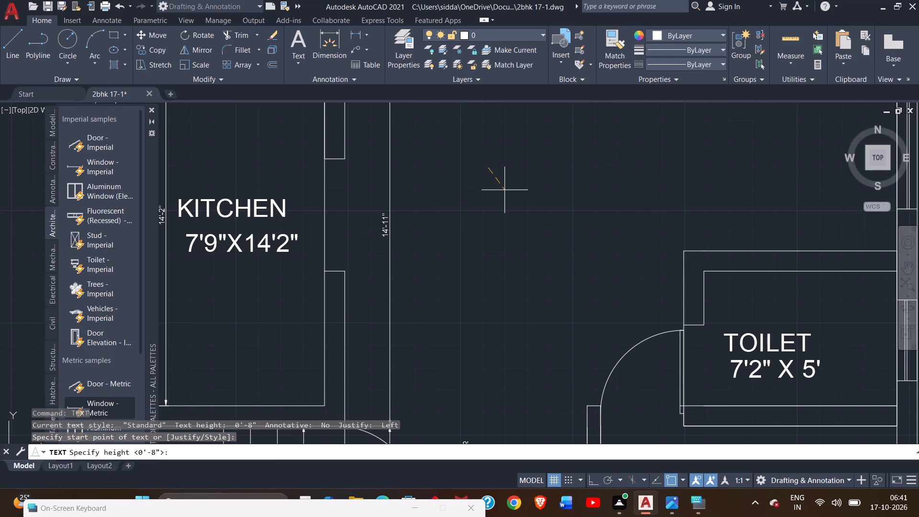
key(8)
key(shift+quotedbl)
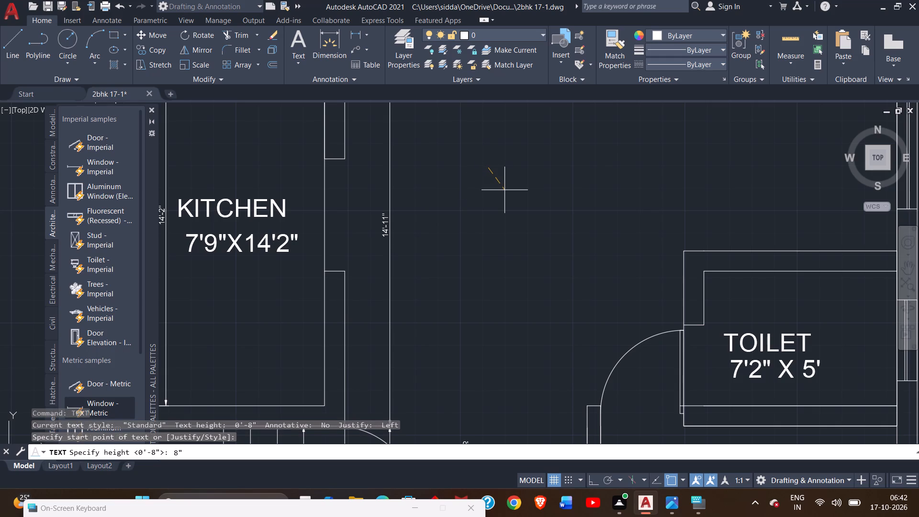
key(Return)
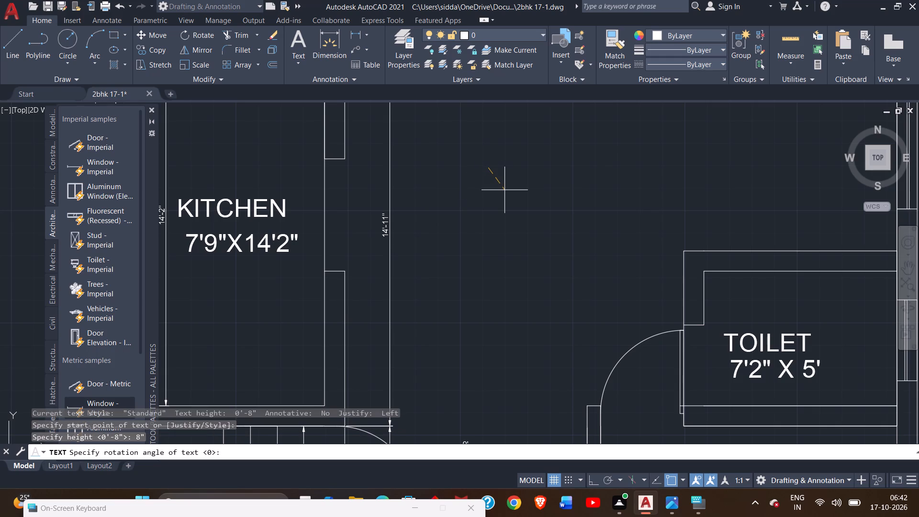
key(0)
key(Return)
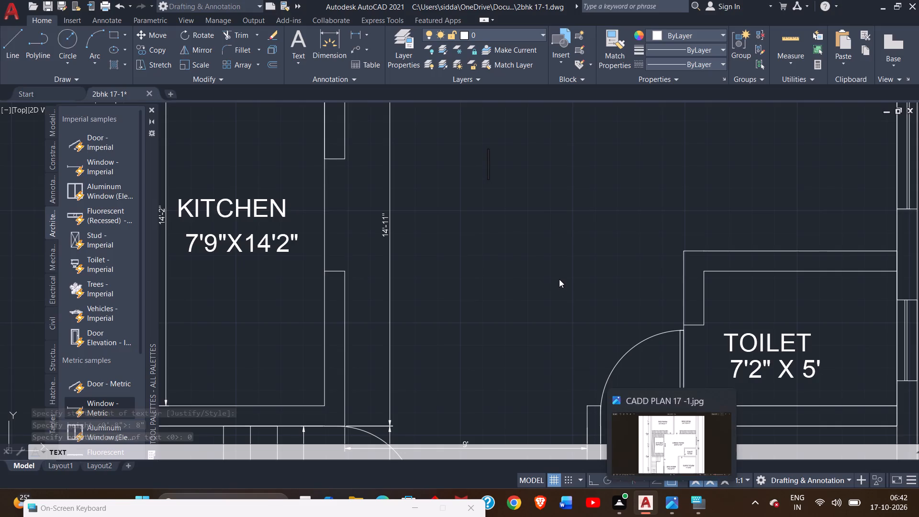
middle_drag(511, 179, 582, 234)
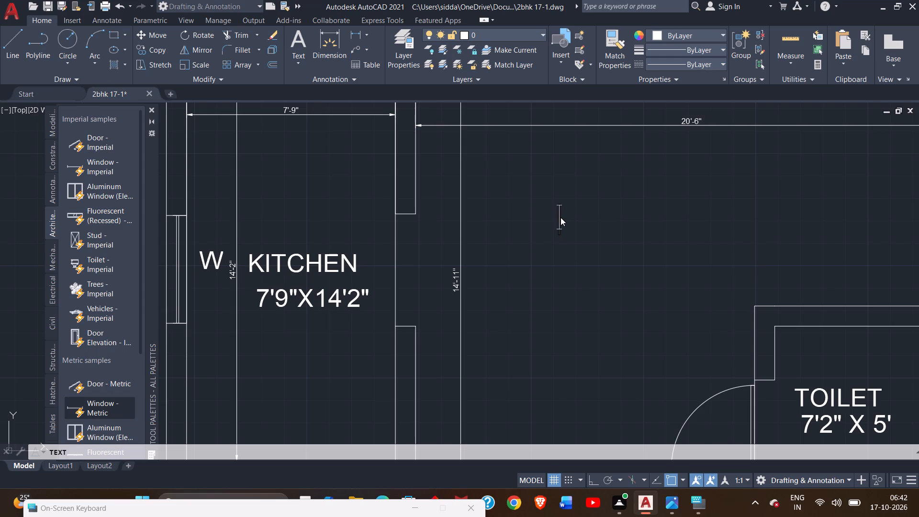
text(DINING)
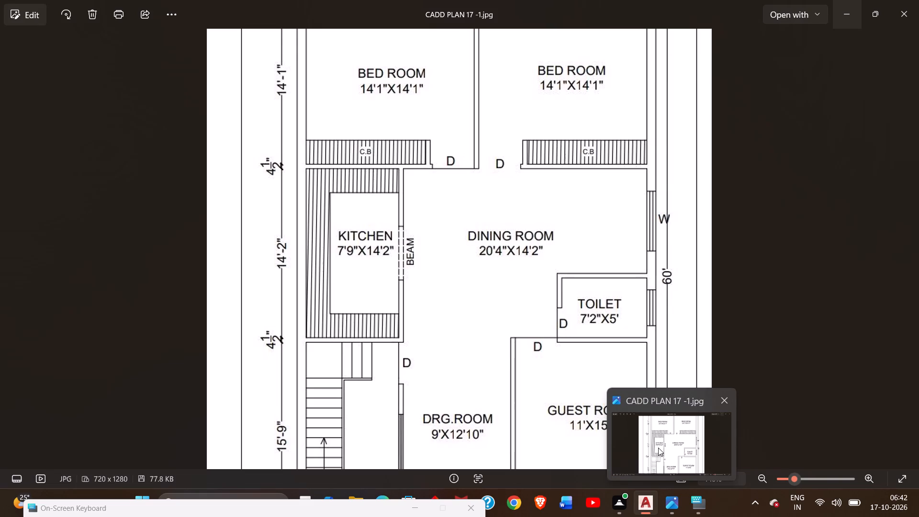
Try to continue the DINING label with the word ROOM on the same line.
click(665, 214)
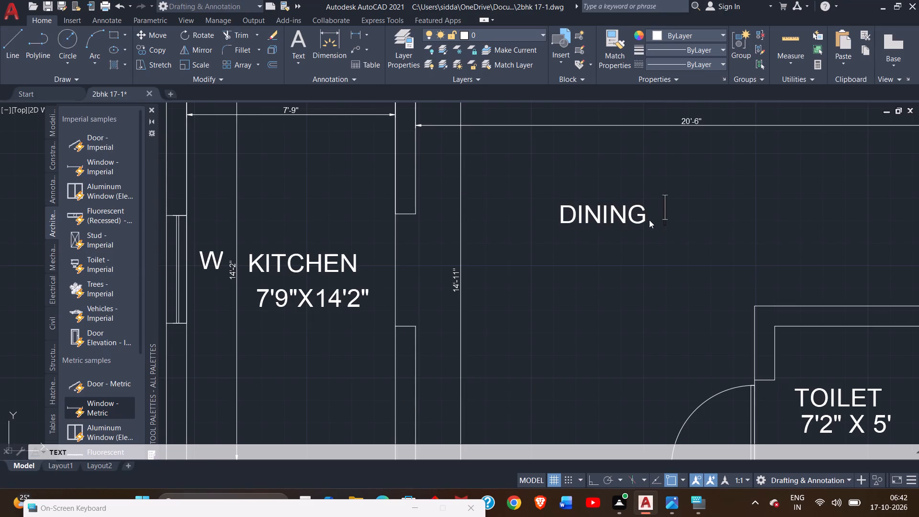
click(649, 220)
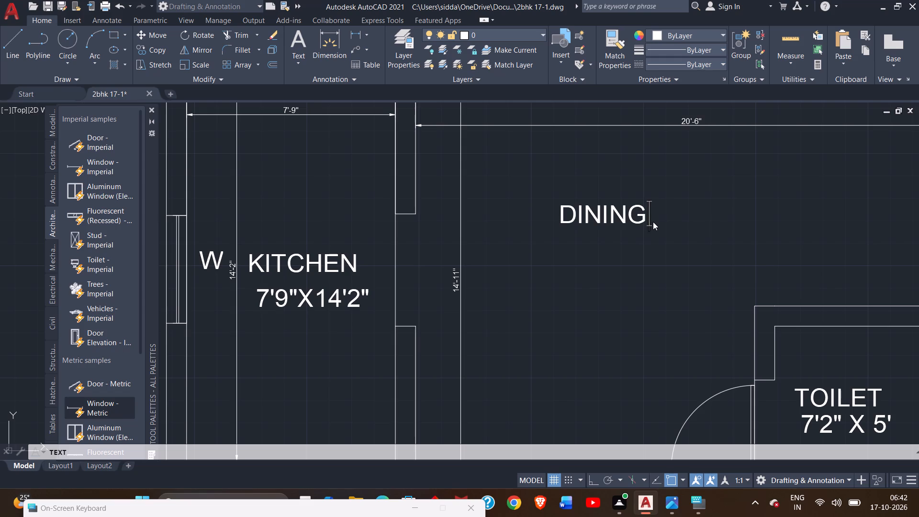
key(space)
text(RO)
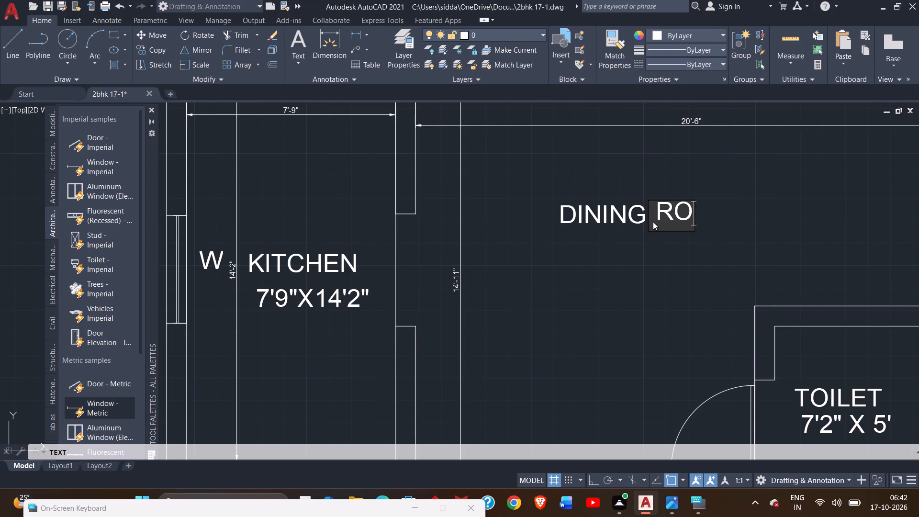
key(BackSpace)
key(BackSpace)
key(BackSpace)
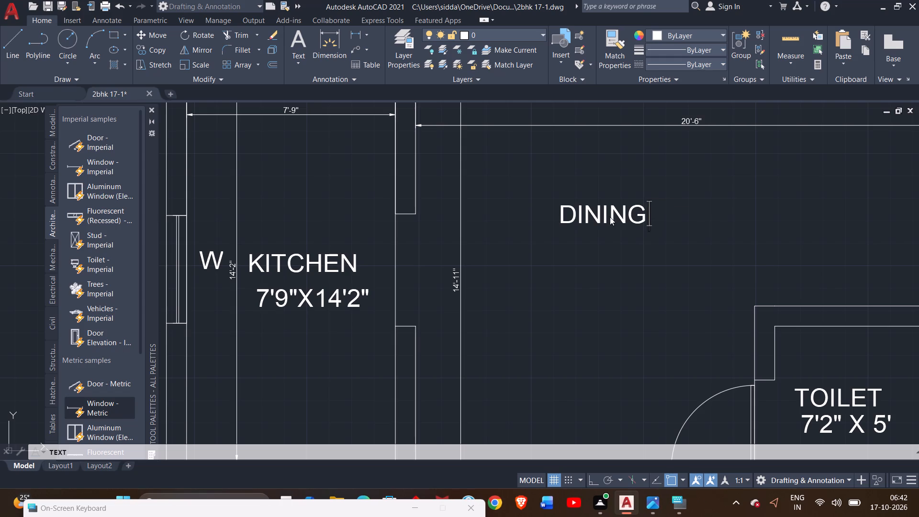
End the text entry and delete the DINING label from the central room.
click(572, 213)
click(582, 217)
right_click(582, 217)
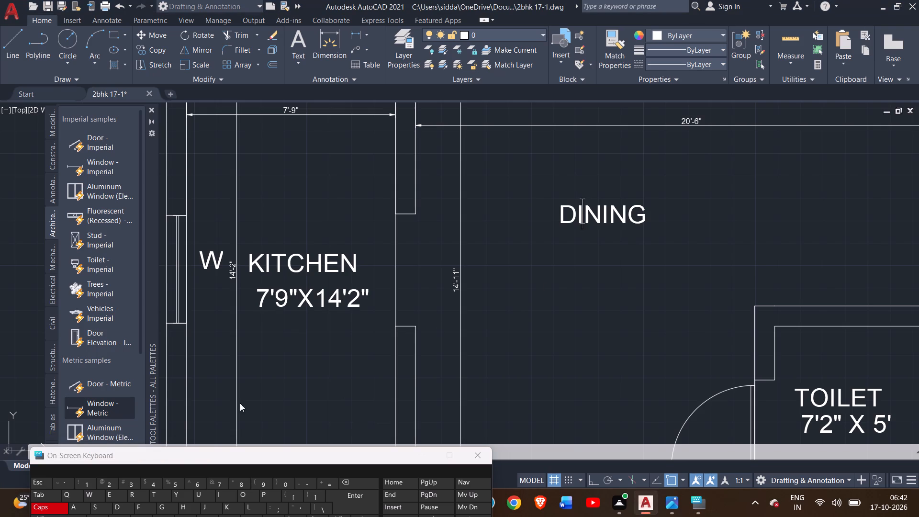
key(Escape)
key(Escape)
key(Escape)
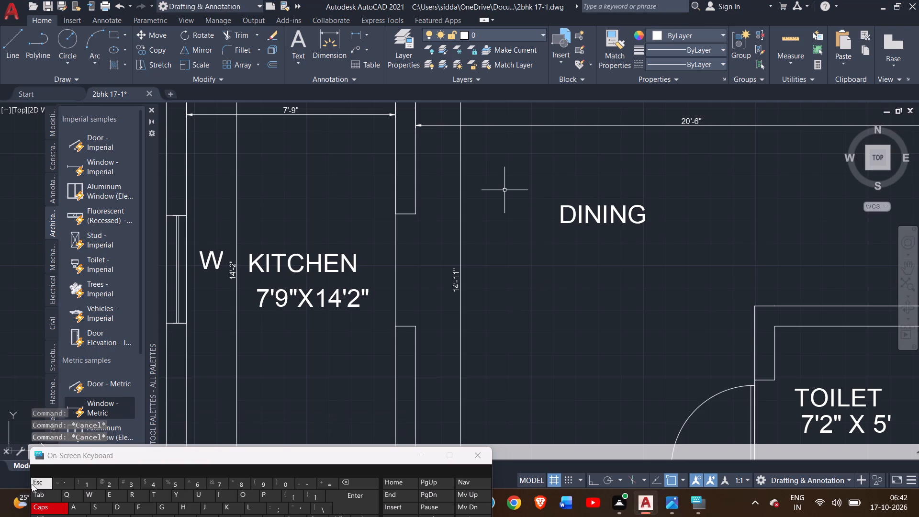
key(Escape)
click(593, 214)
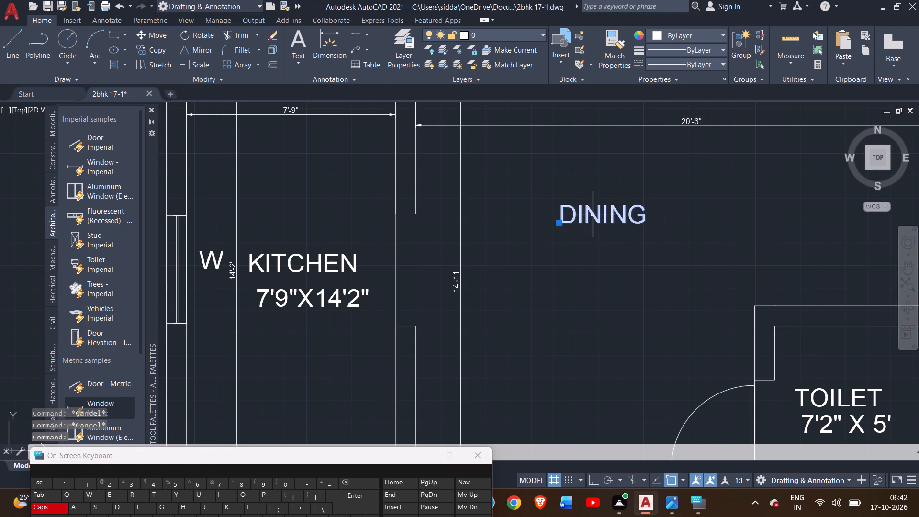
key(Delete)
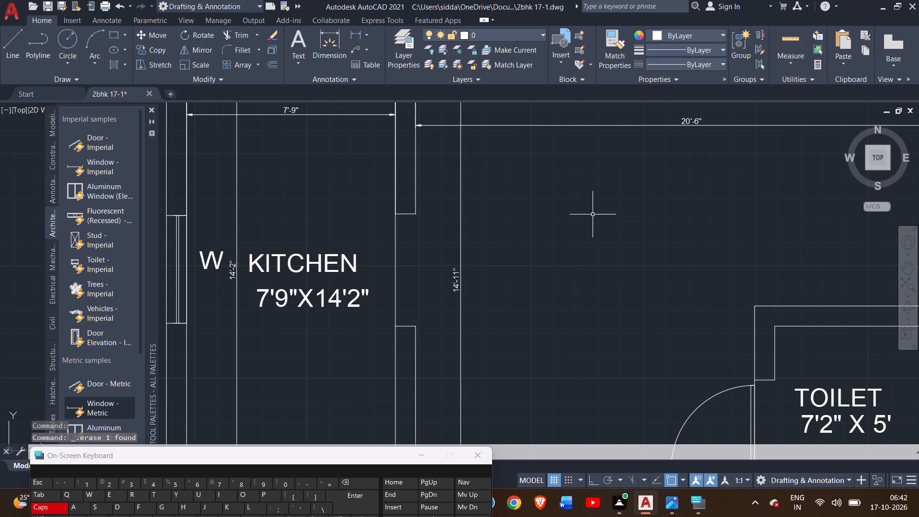
Look over the BED ROOM 01 and BED ROOM 02 labels, ending at the empty central room.
middle_drag(593, 214, 547, 269)
scroll(547, 270, down, 2)
middle_drag(555, 261, 549, 378)
scroll(519, 122, up, 2)
middle_drag(618, 360, 584, 195)
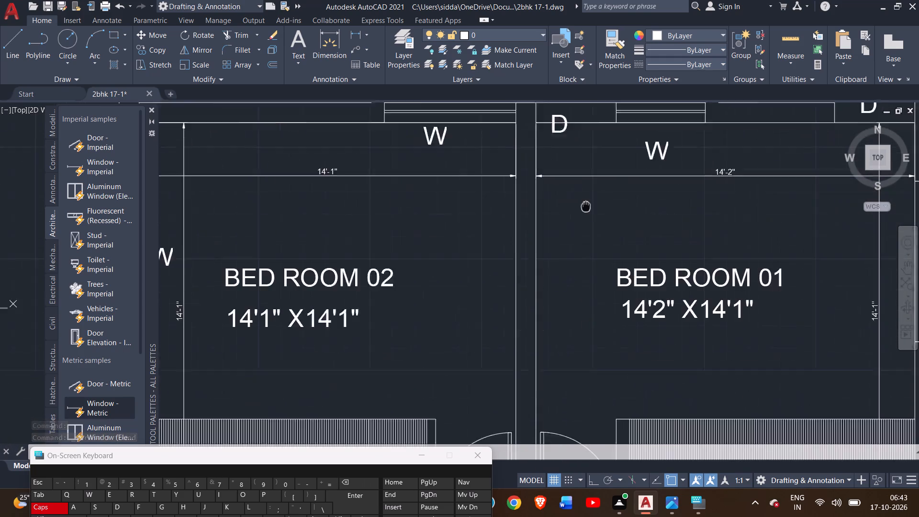
middle_drag(584, 195, 574, 136)
middle_drag(576, 386, 555, 149)
middle_drag(527, 361, 522, 252)
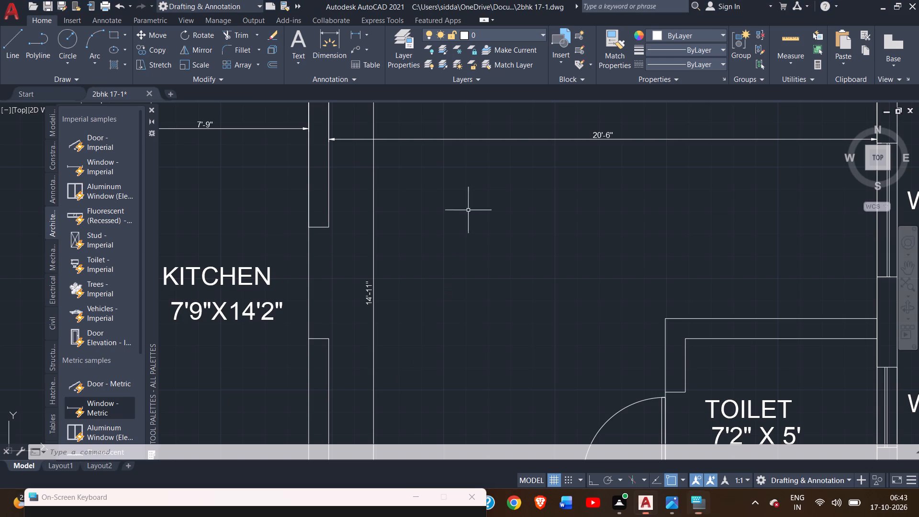
Begin a single-line text label in the central room beside the kitchen, with height 8" and rotation 0.
text(TEXT)
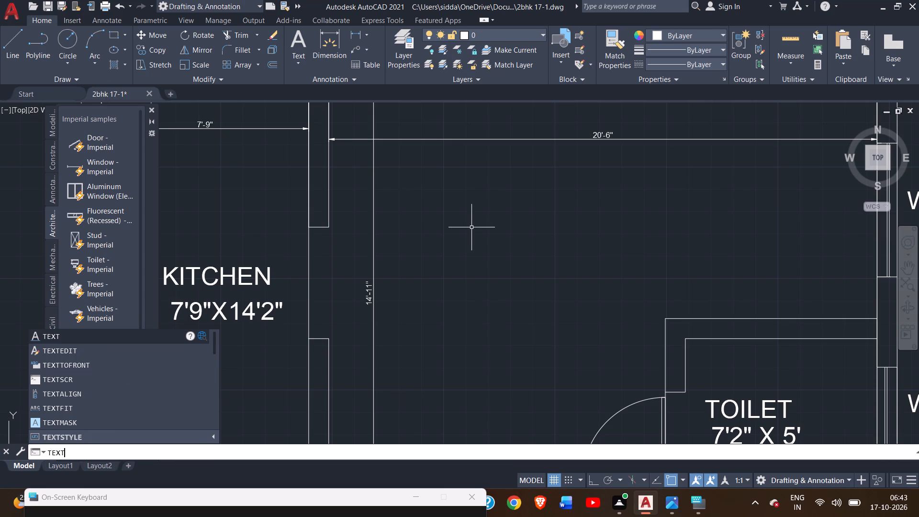
key(Return)
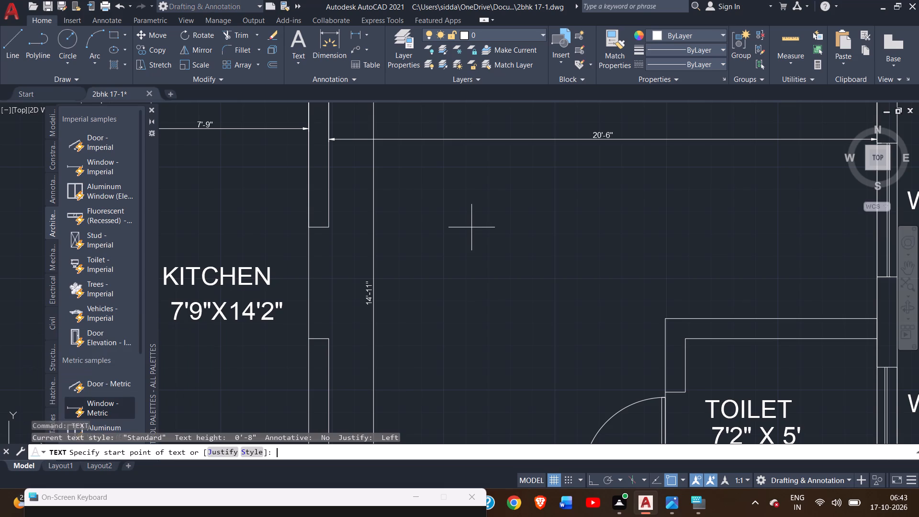
click(443, 211)
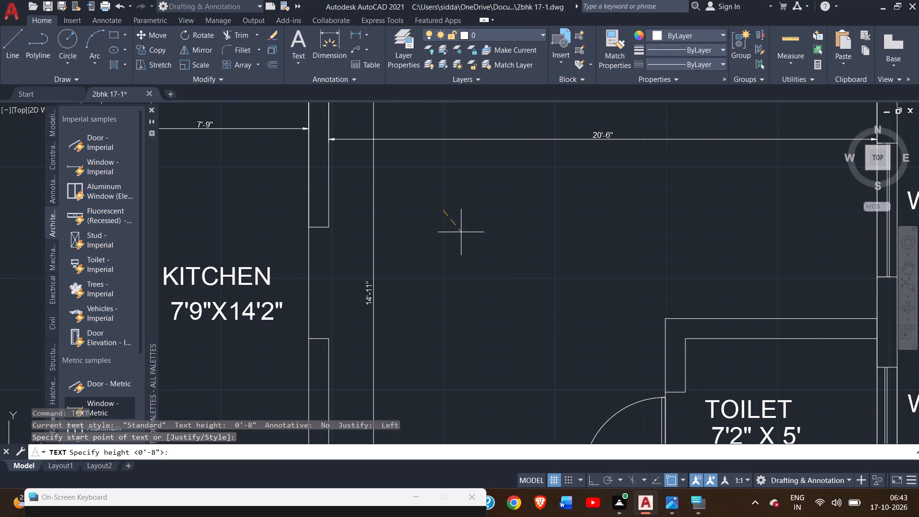
key(8)
key(shift+quotedbl)
key(Return)
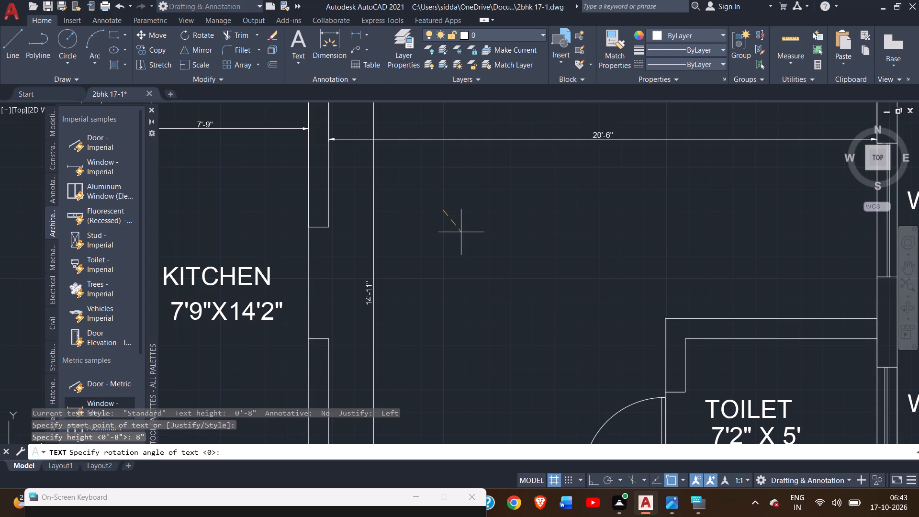
key(0)
key(Return)
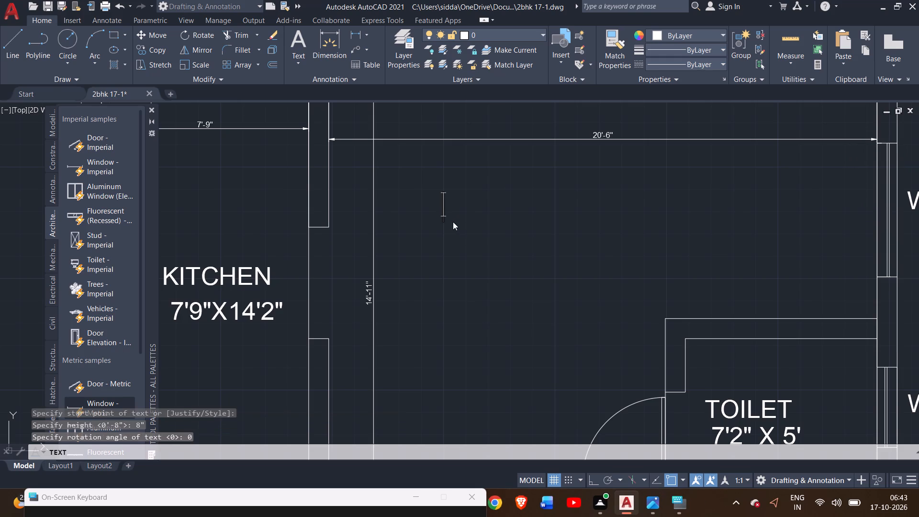
scroll(445, 216, up, 2)
scroll(445, 216, down, 1)
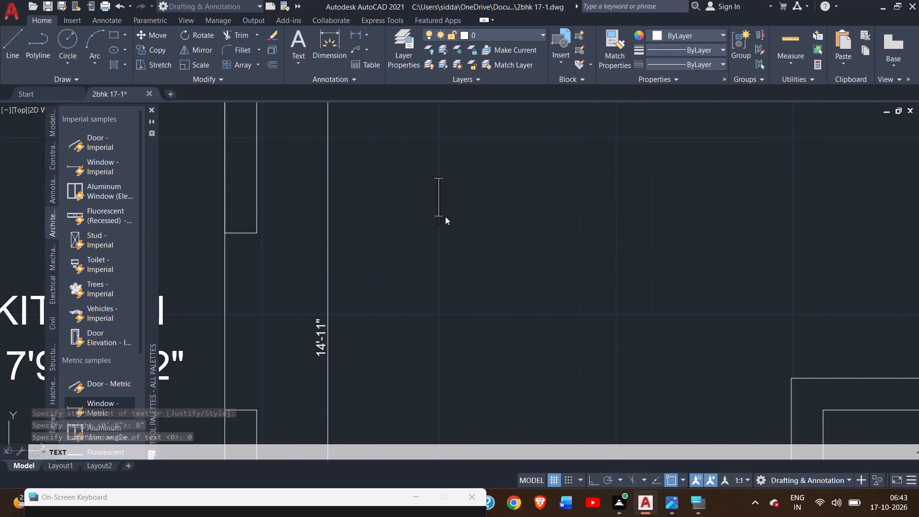
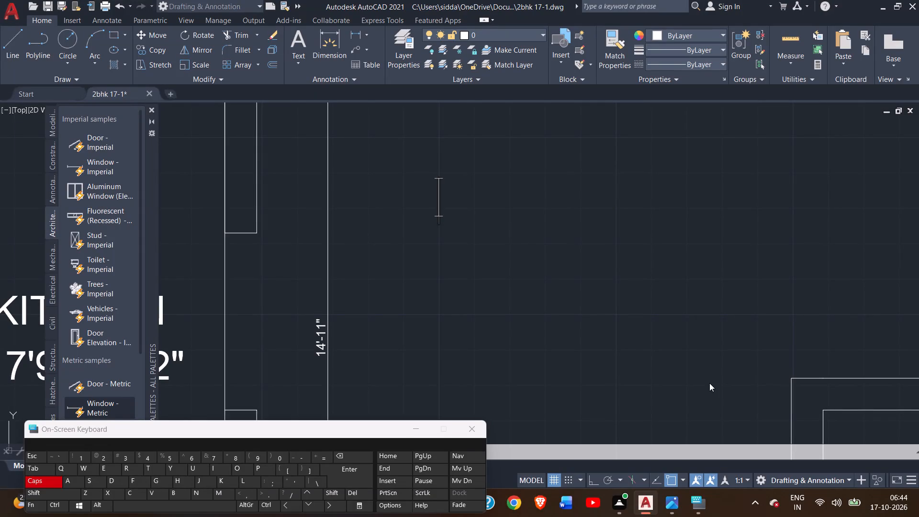
Enter DINING and a trailing space as the first word of the room label in the central room beside the kitchen.
scroll(701, 383, down, 4)
scroll(666, 348, up, 2)
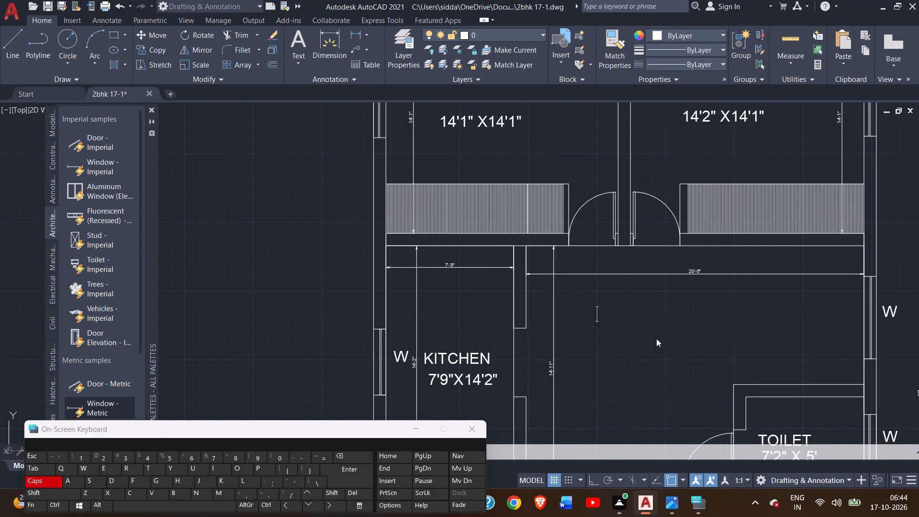
scroll(608, 330, up, 2)
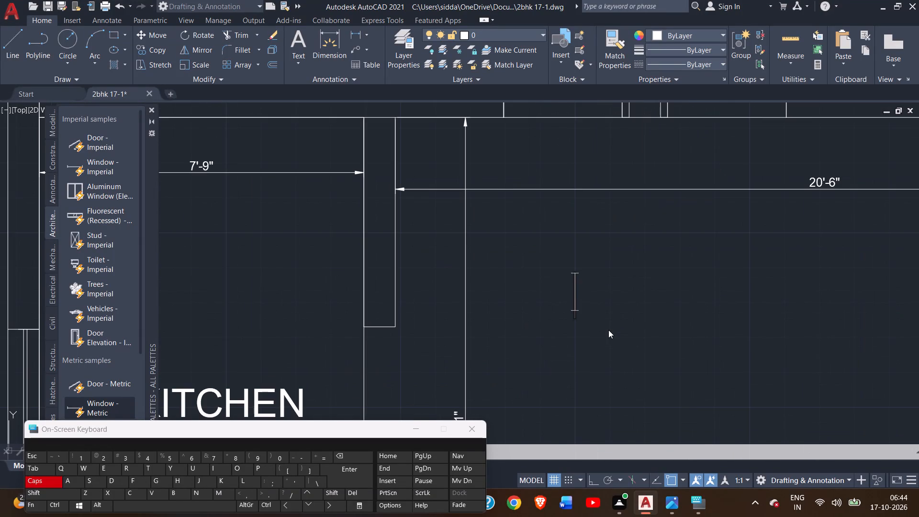
scroll(577, 317, up, 2)
click(564, 319)
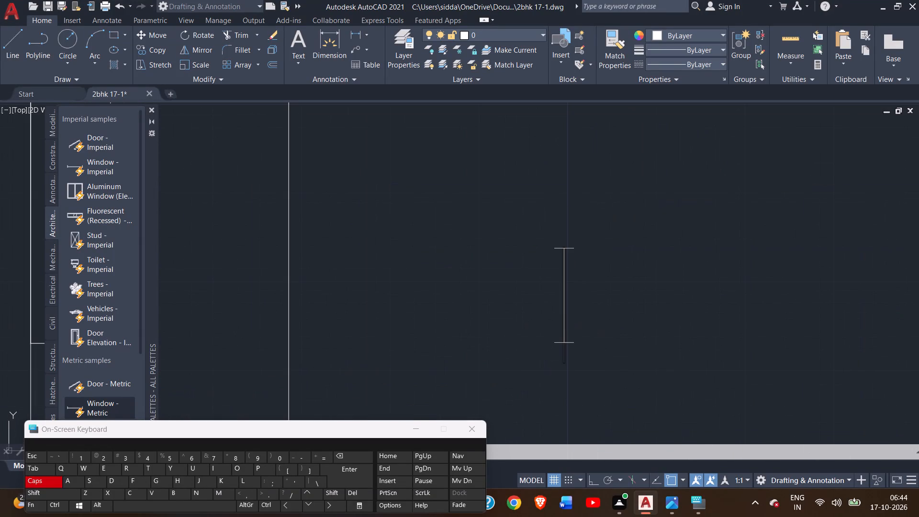
scroll(564, 319, down, 4)
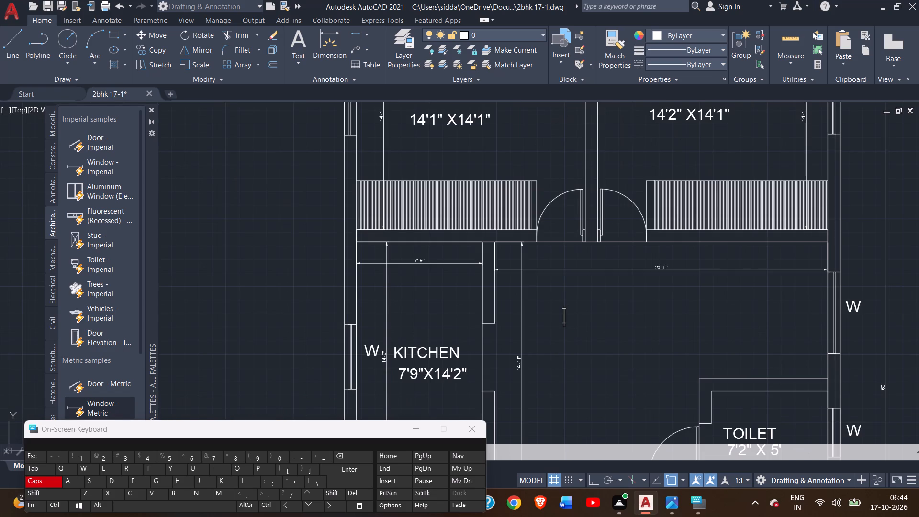
text(DINING)
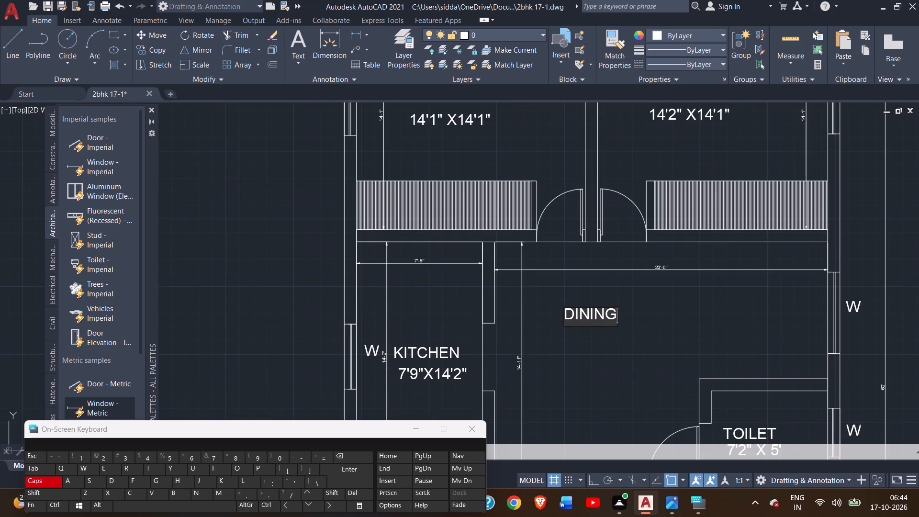
key(space)
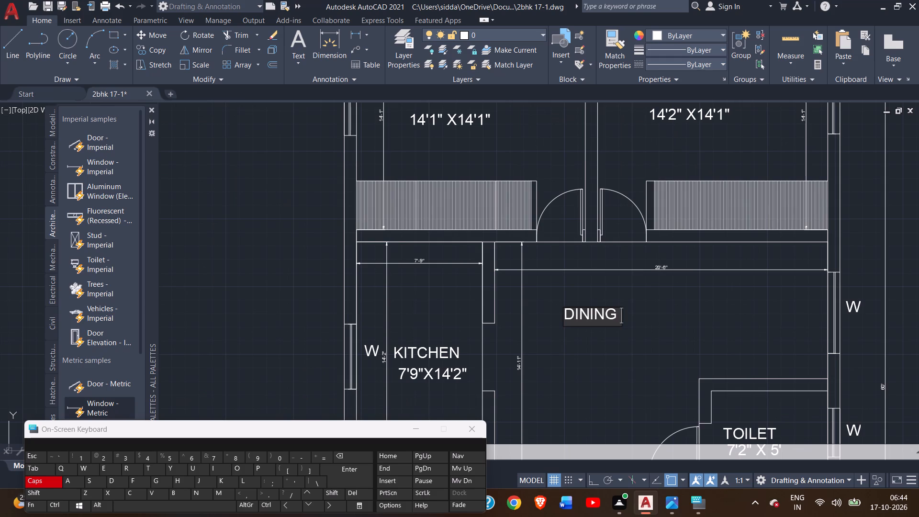
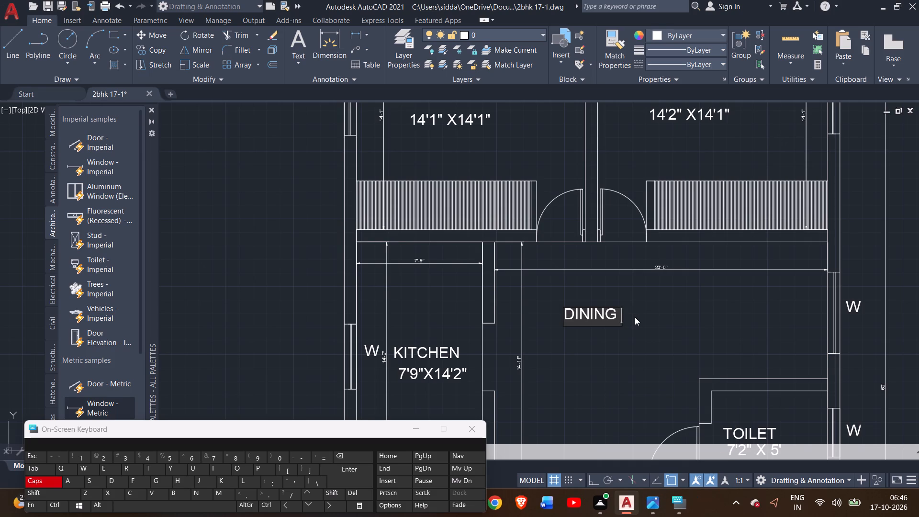
Complete the DINING label with ROOM and add the size line 20'4" X 14'2" beneath it.
key(r)
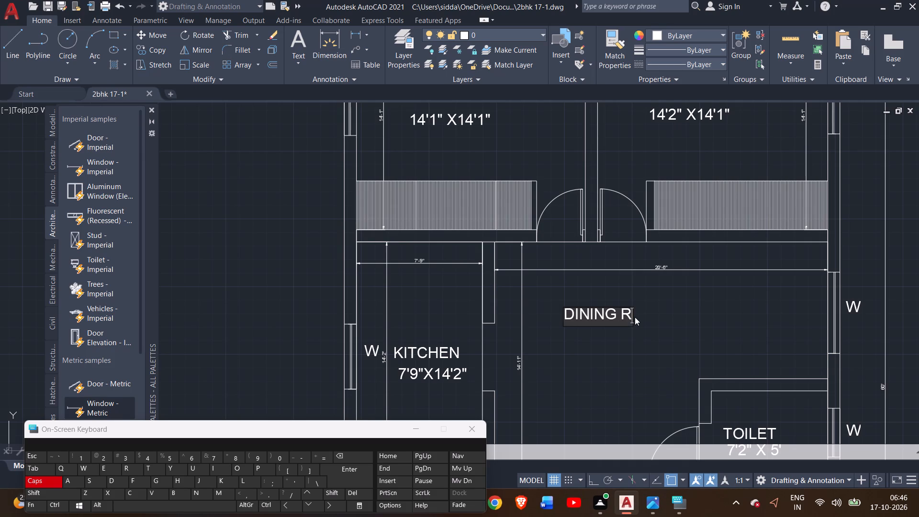
text(OOM)
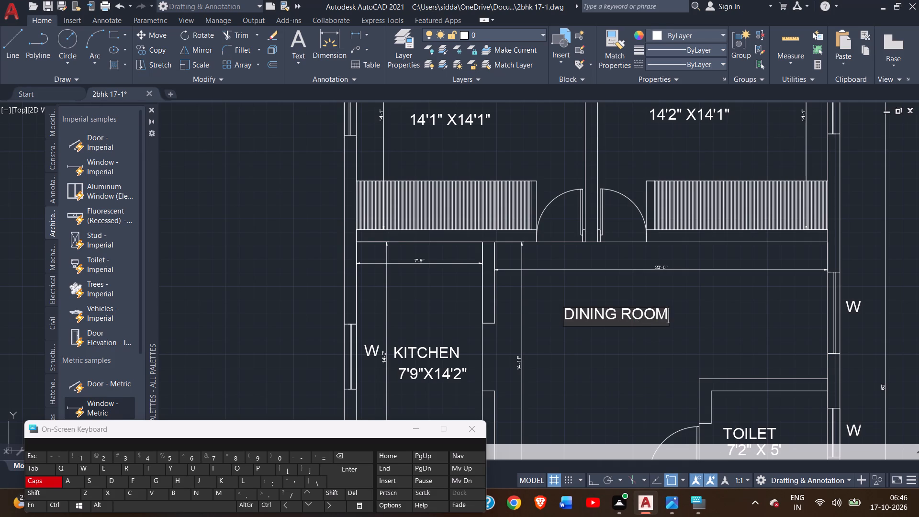
key(Return)
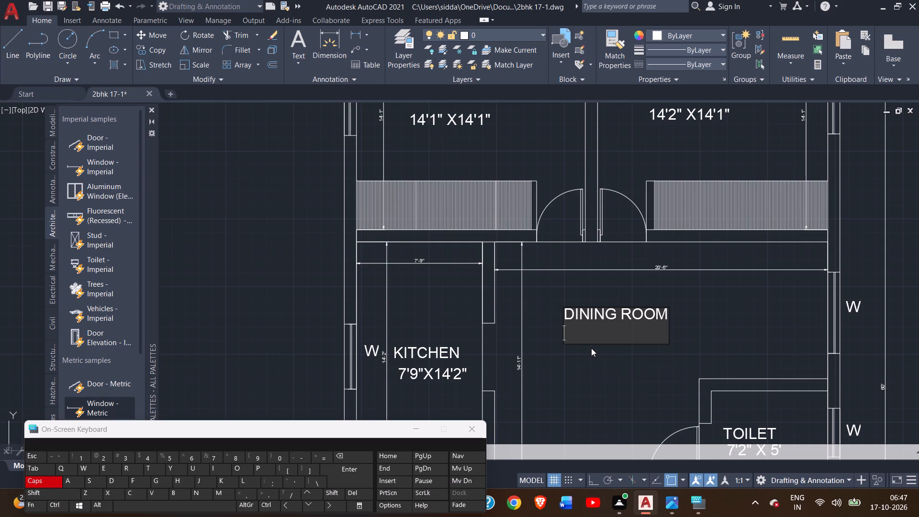
text(20)
text('4)
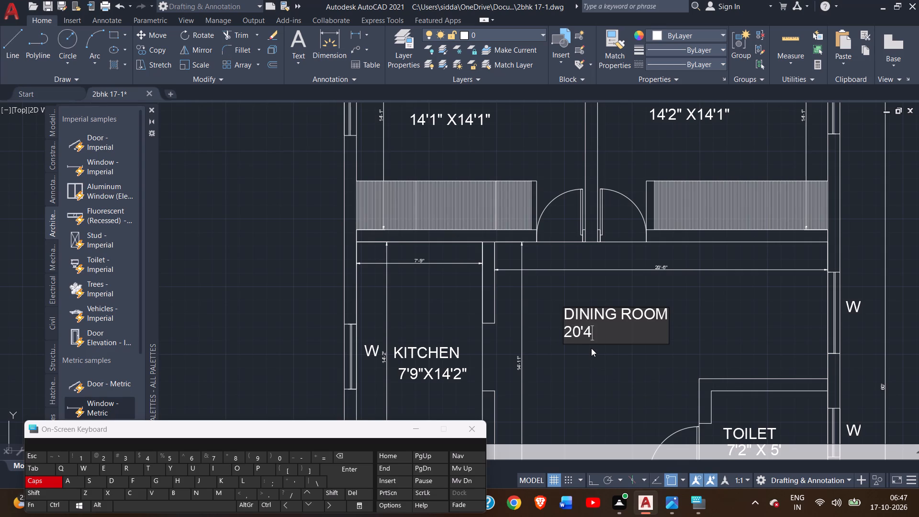
key(shift+quotedbl)
key(space)
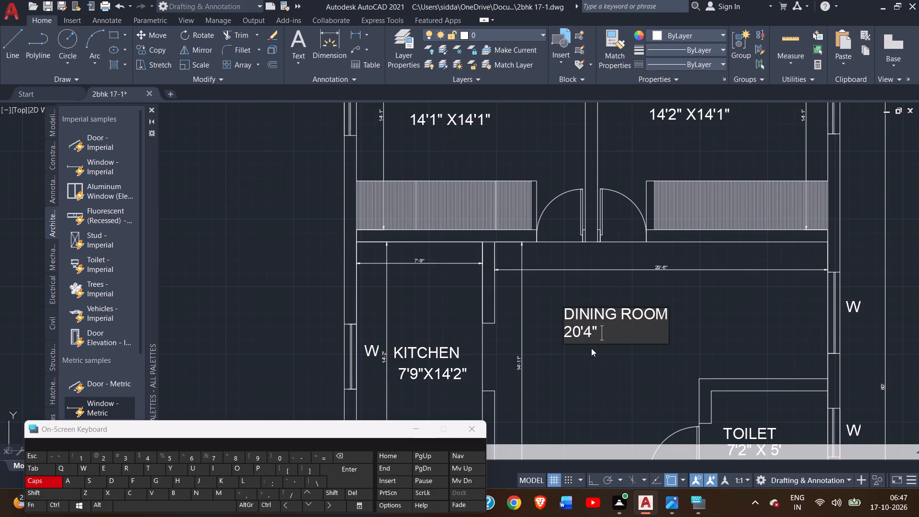
text(X)
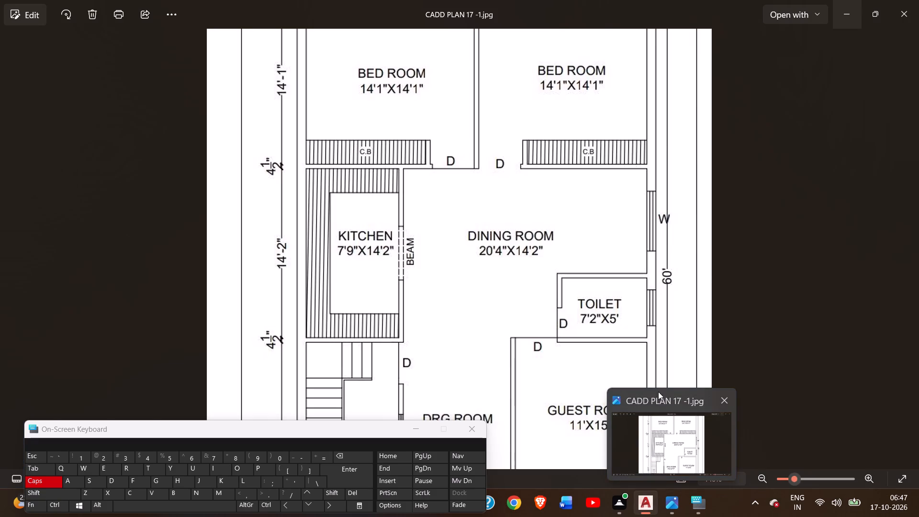
key(space)
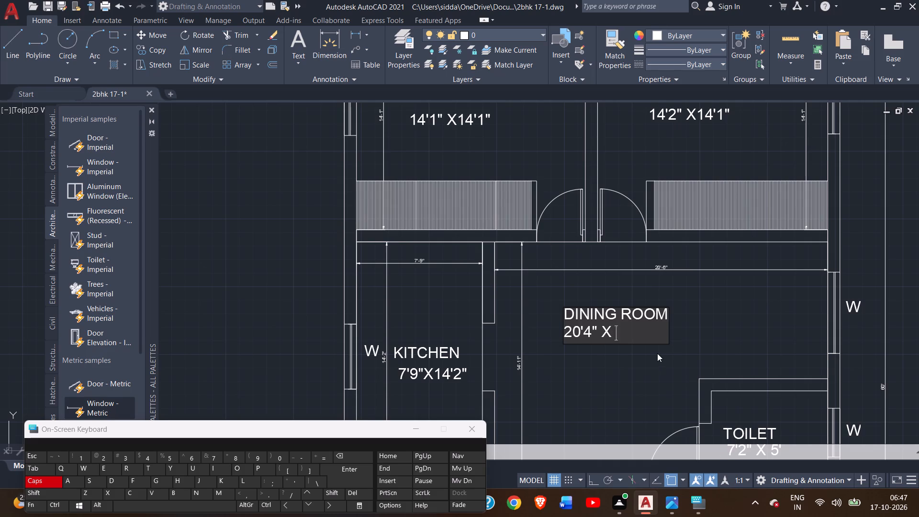
text(14)
key(apostrophe)
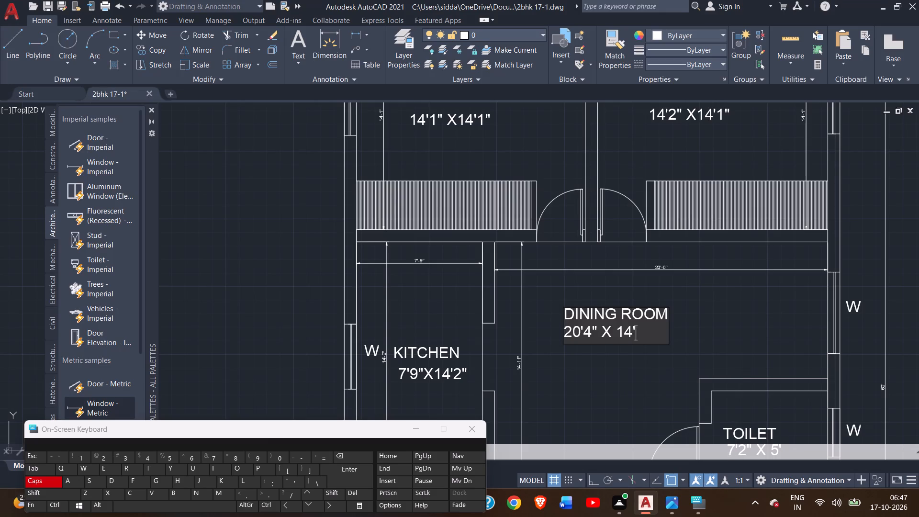
key(2)
key(shift+quotedbl)
scroll(643, 326, down, 1)
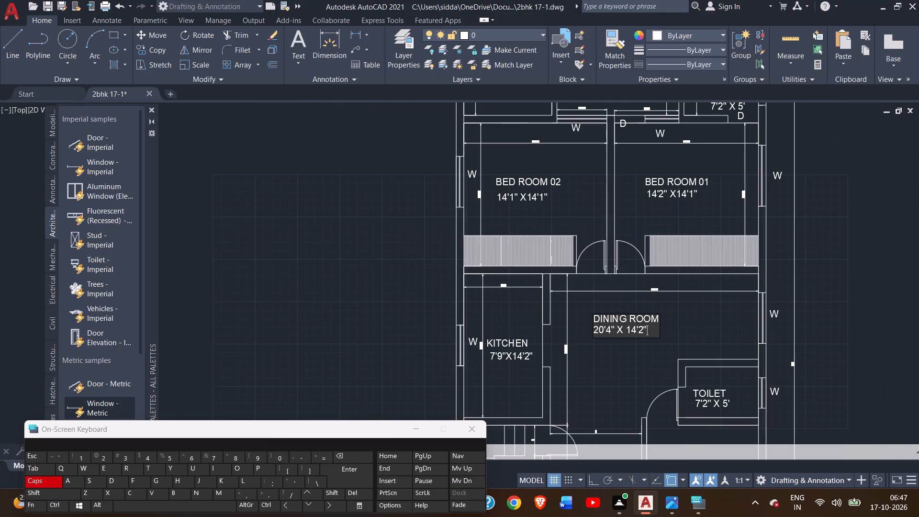
middle_drag(630, 359, 611, 241)
click(565, 272)
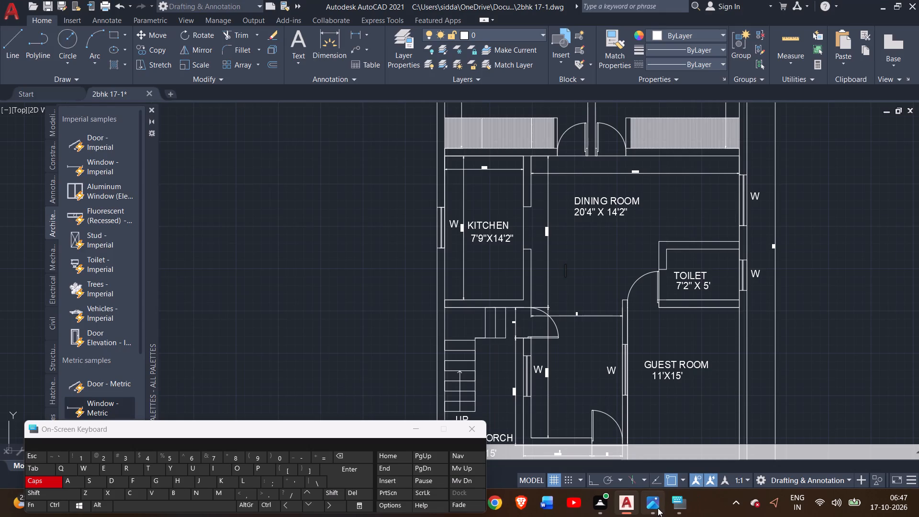
Switch to the reference image and compare its staircase, drawing room and car porch area with the drawing's staircase.
click(652, 460)
middle_drag(626, 403, 638, 340)
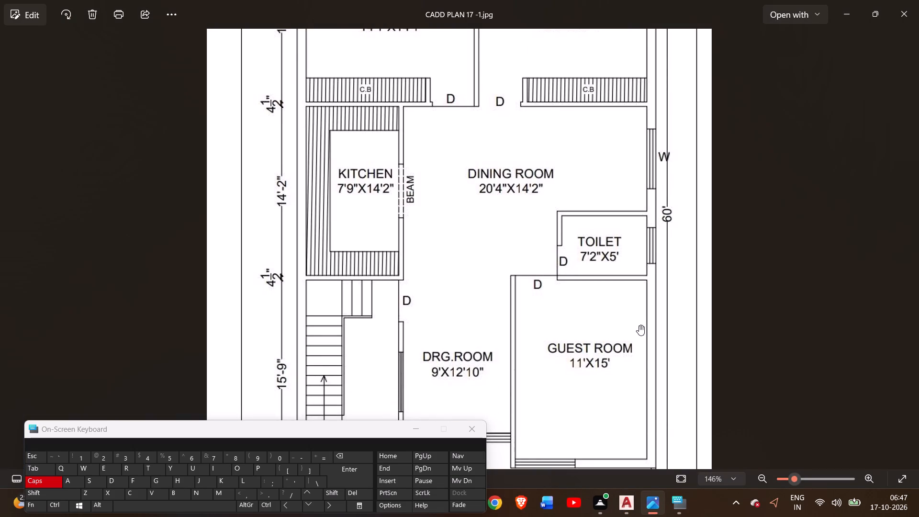
middle_drag(639, 325, 683, 236)
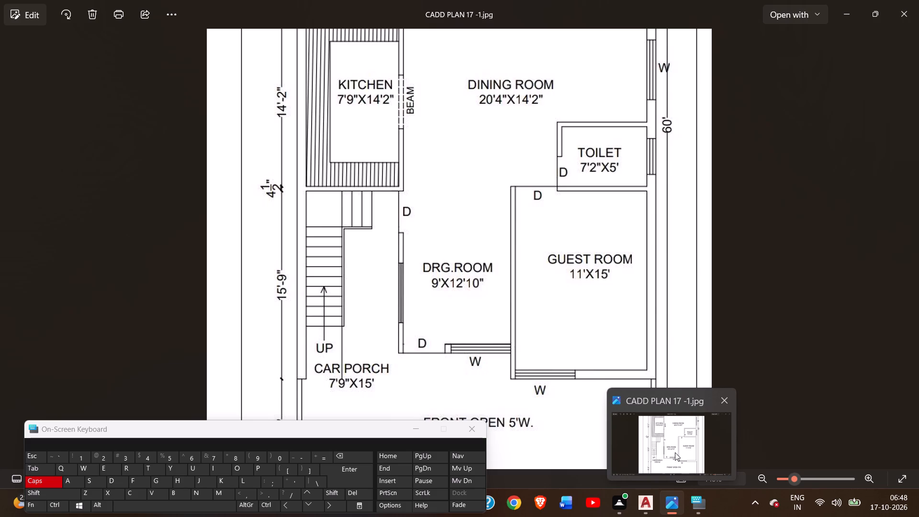
click(645, 498)
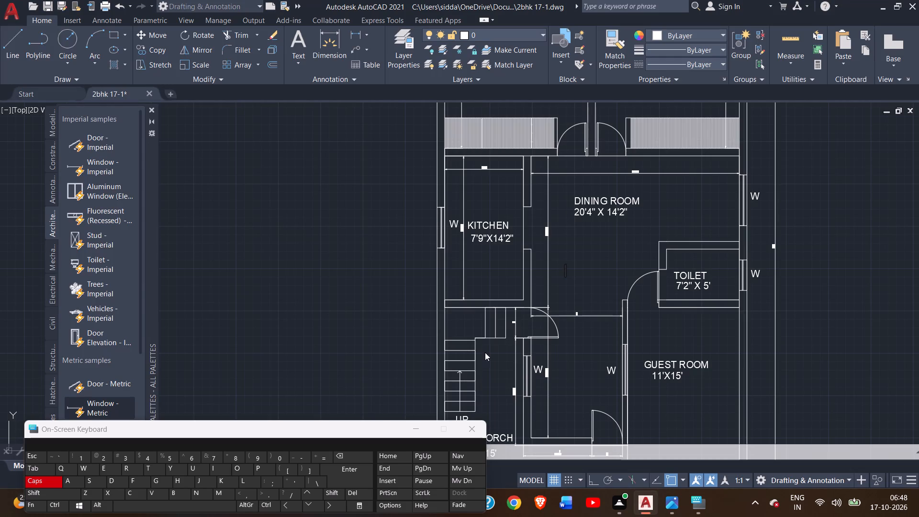
middle_drag(485, 352, 559, 339)
scroll(546, 313, up, 3)
middle_drag(543, 313, 523, 236)
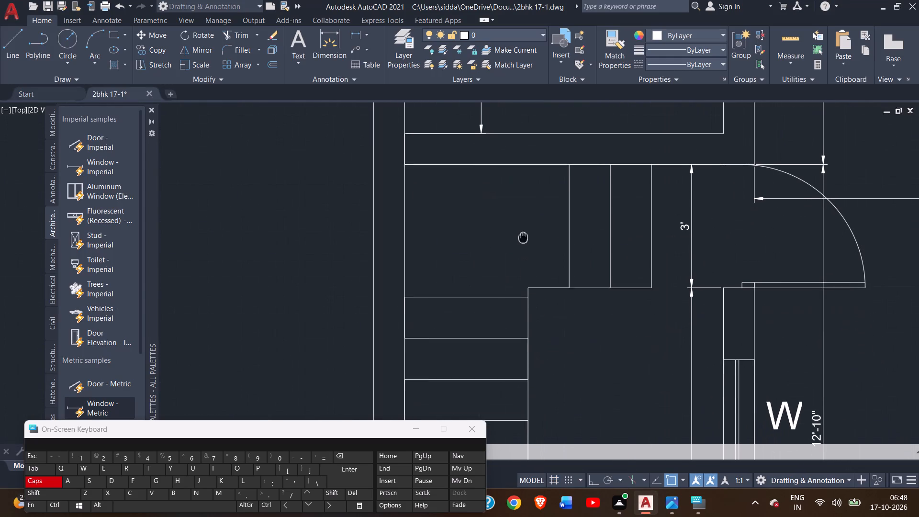
middle_drag(523, 236, 523, 235)
Leave the text command and, with Ortho on, draw a 1" line up from the upper stair flight's bottom corner nearest the door.
click(16, 32)
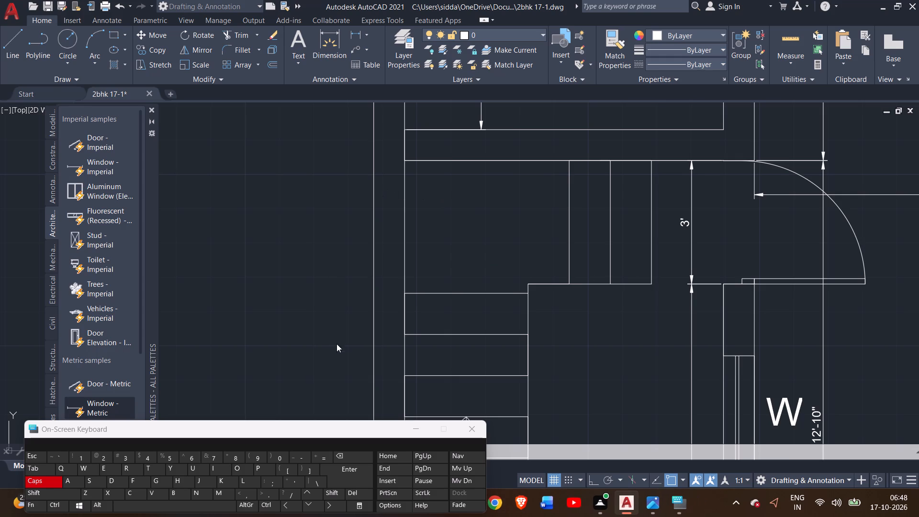
key(Escape)
key(Escape)
key(Escape)
key(Escape)
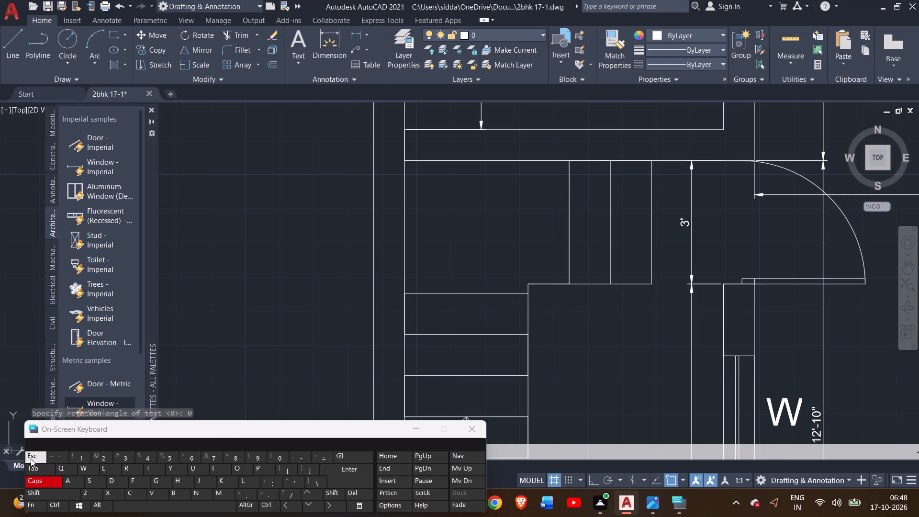
key(Escape)
scroll(504, 358, down, 2)
scroll(524, 350, up, 2)
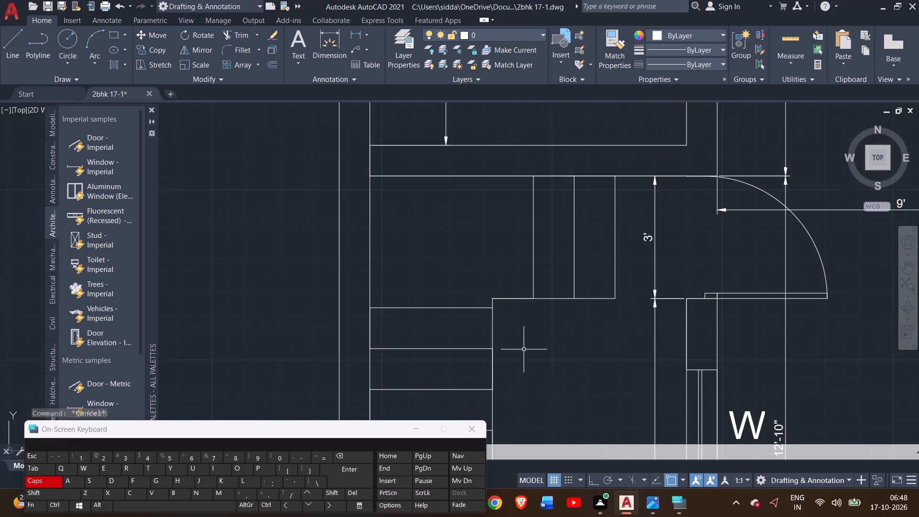
scroll(524, 346, down, 3)
middle_drag(525, 348, 537, 296)
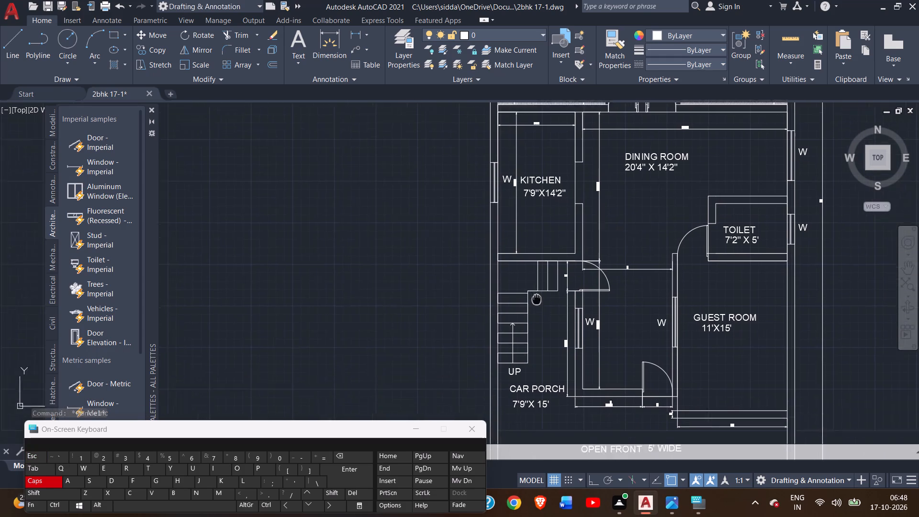
middle_drag(537, 296, 544, 270)
scroll(534, 270, up, 2)
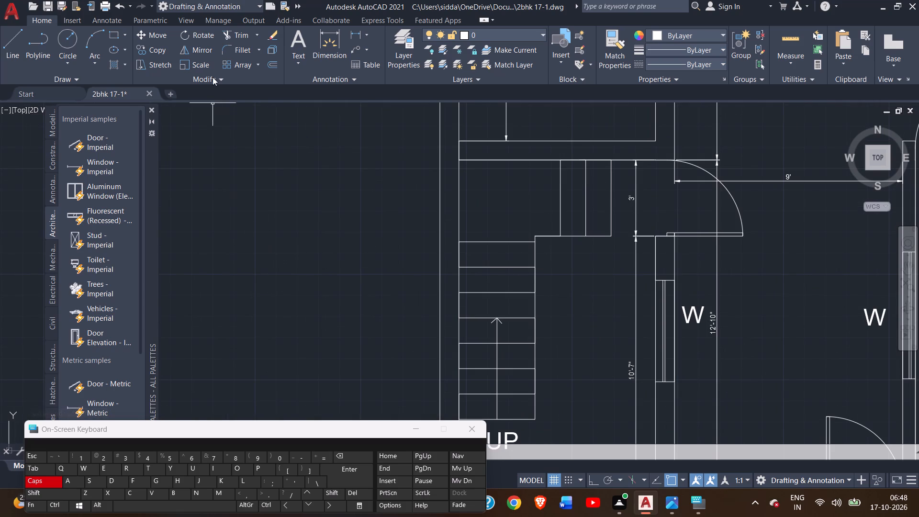
click(20, 45)
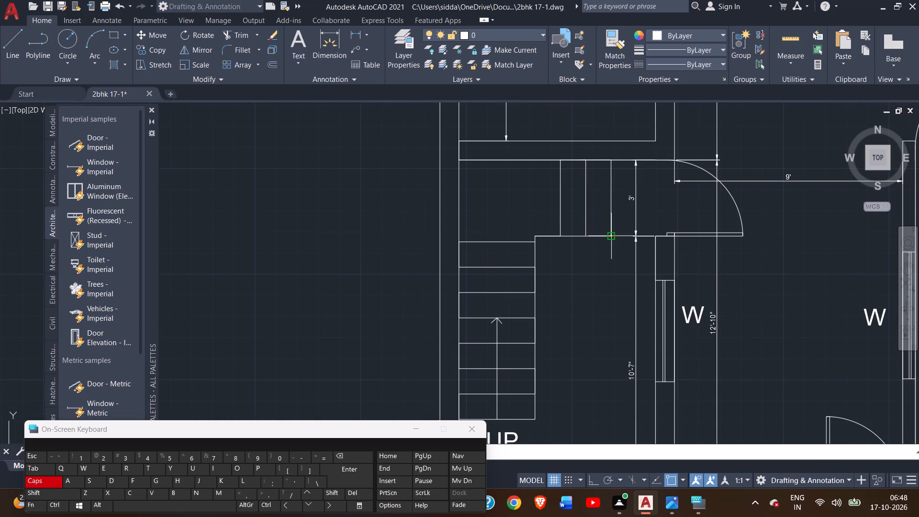
click(610, 235)
scroll(610, 228, up, 2)
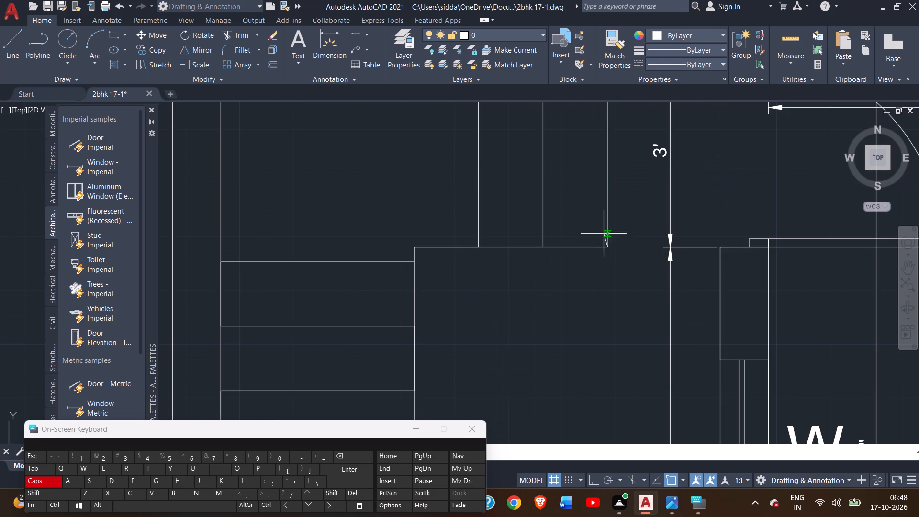
click(591, 488)
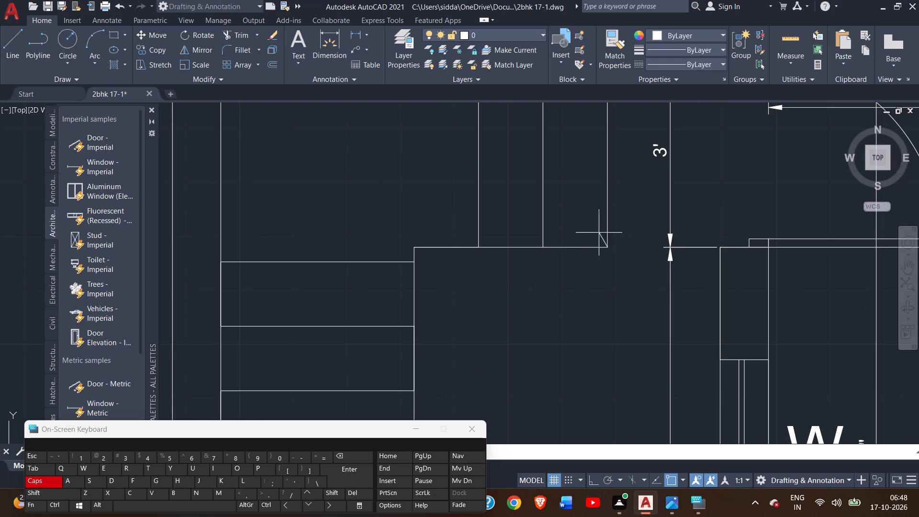
click(591, 482)
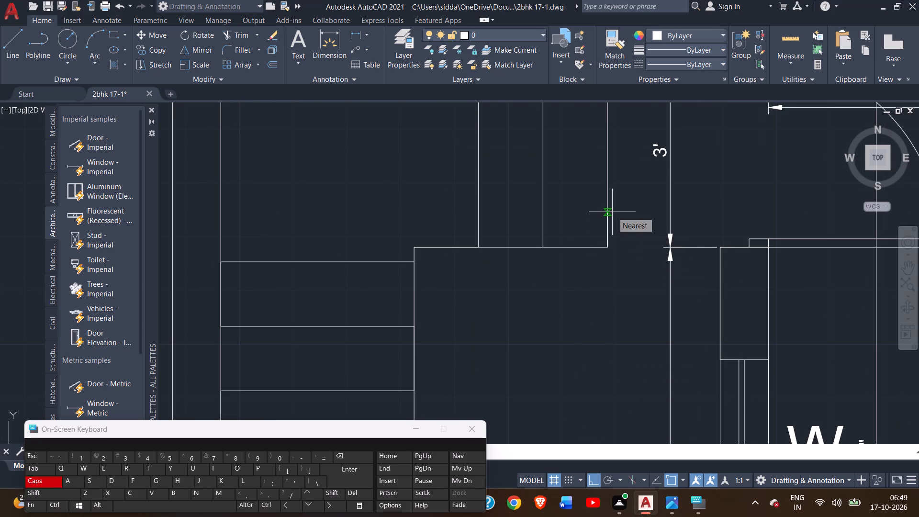
key(1)
key(shift+quotedbl)
key(Return)
Continue the line horizontally across the upper stair treads to above the inner stair corner, and extend it 1" past that corner.
scroll(404, 236, up, 2)
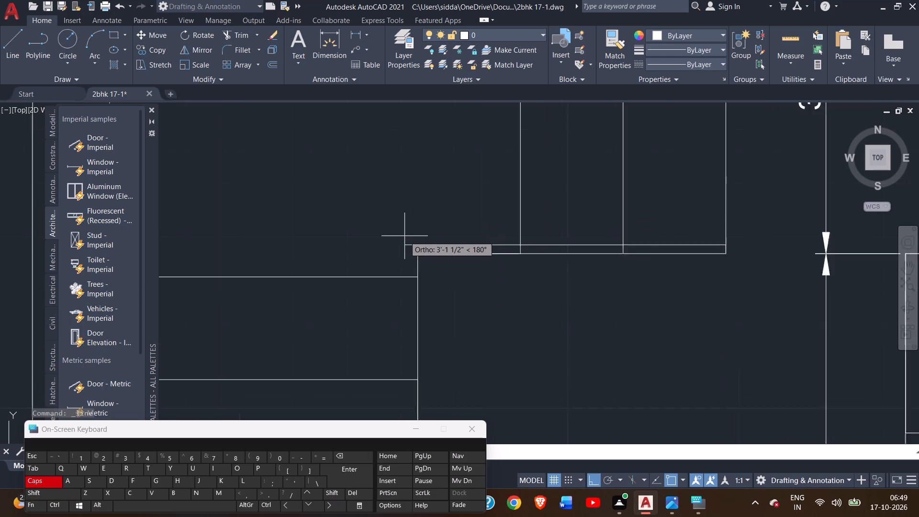
scroll(404, 236, up, 1)
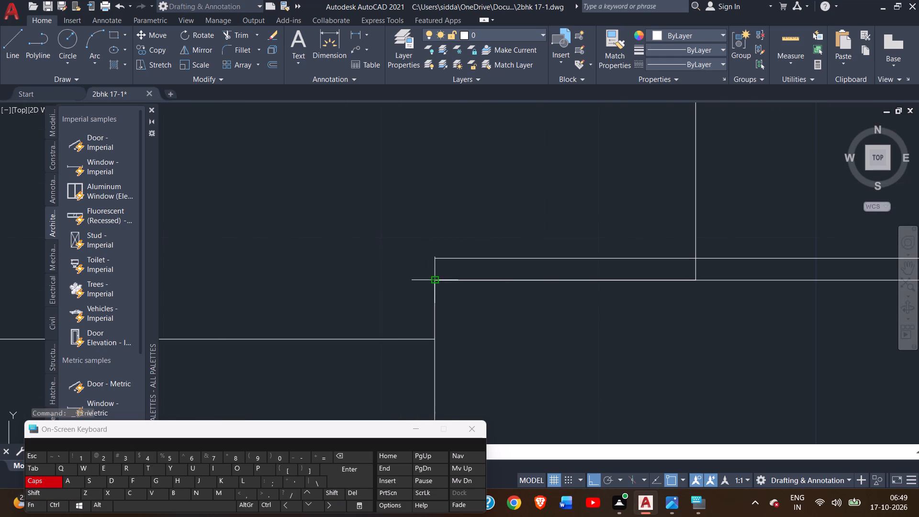
click(435, 258)
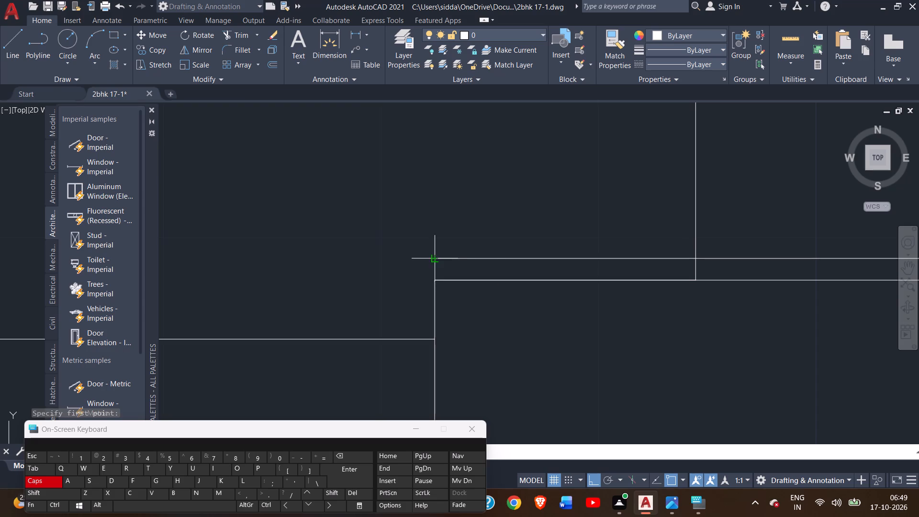
key(1)
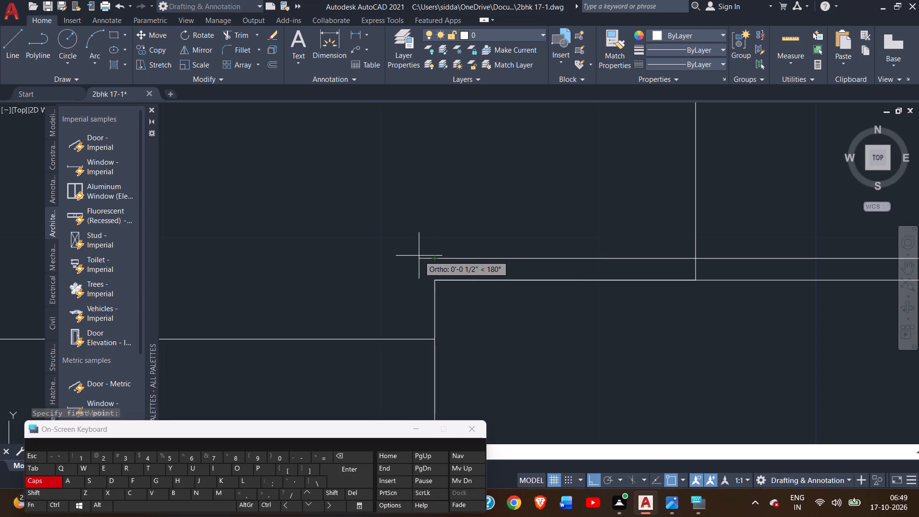
key(shift+quotedbl)
key(Return)
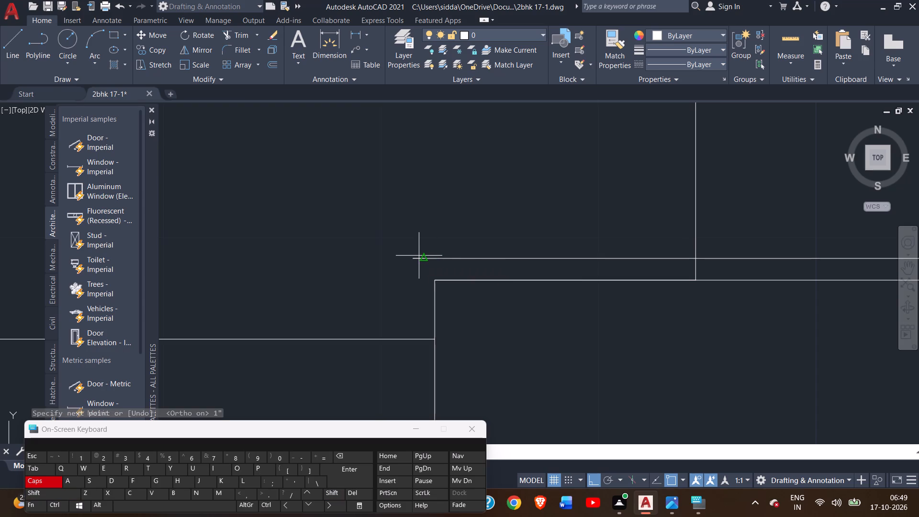
Continue the line straight down the lower stair flight's inner side to its bottom tread and end the line.
scroll(402, 355, down, 2)
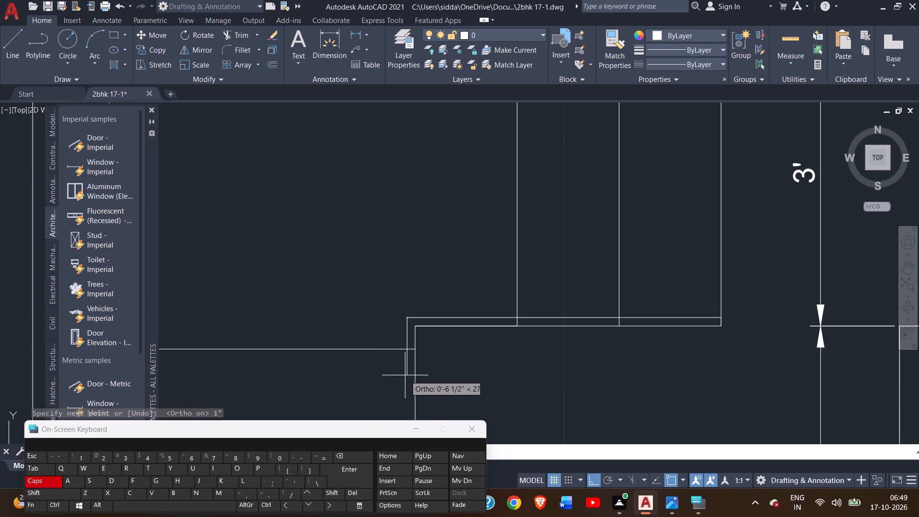
middle_drag(405, 378, 400, 226)
middle_drag(387, 368, 403, 213)
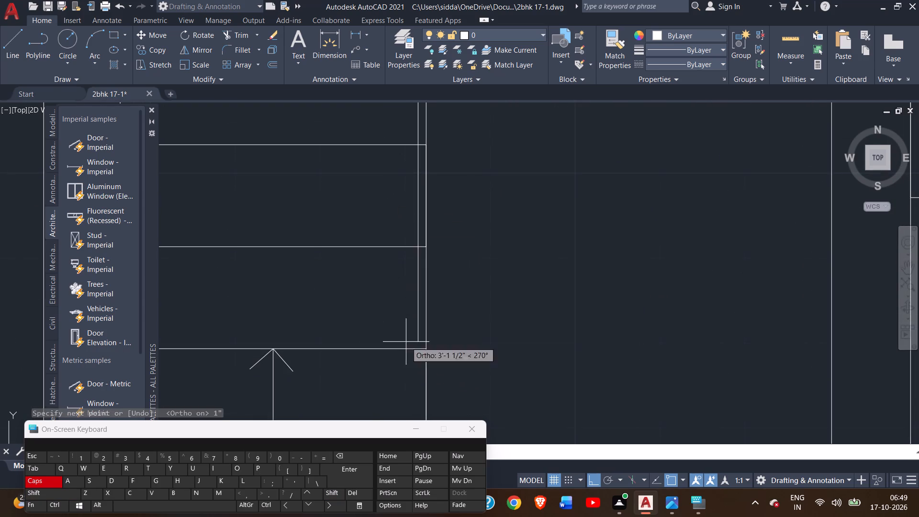
middle_drag(405, 356, 425, 184)
middle_drag(421, 340, 432, 236)
scroll(423, 298, down, 1)
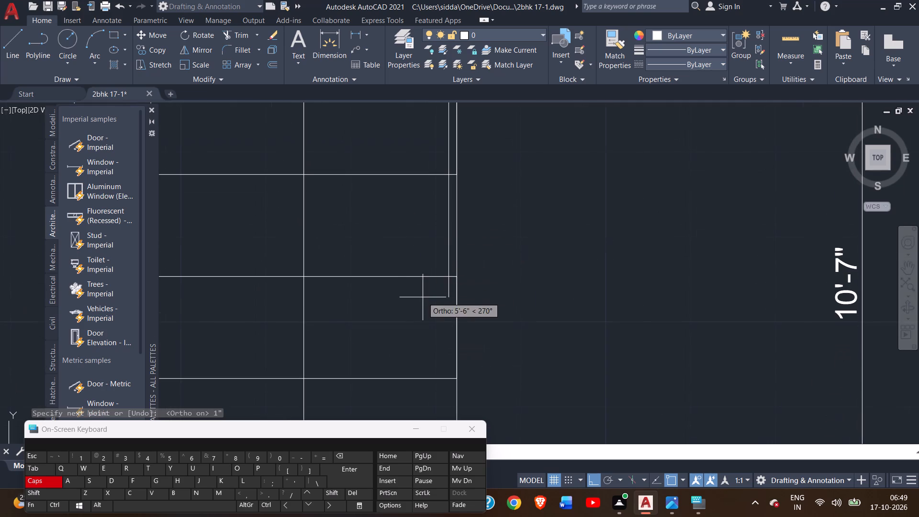
middle_drag(424, 373, 434, 266)
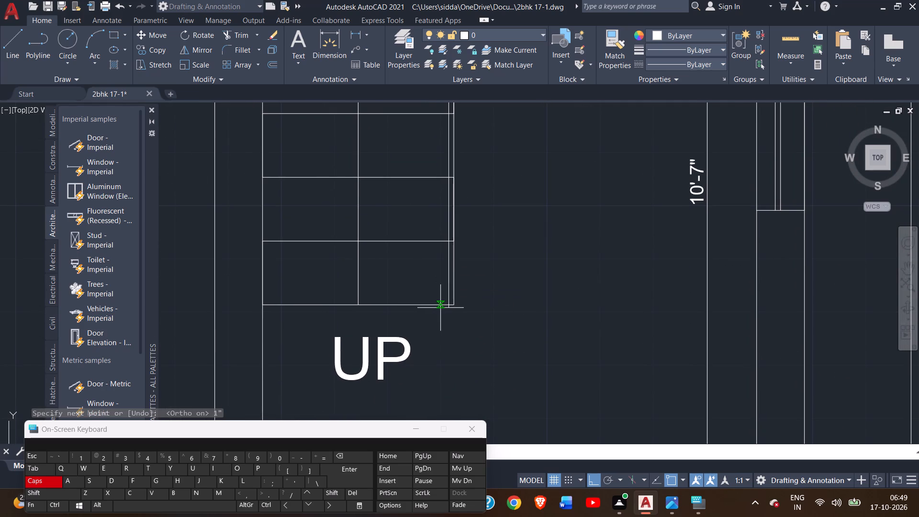
click(450, 306)
right_click(450, 302)
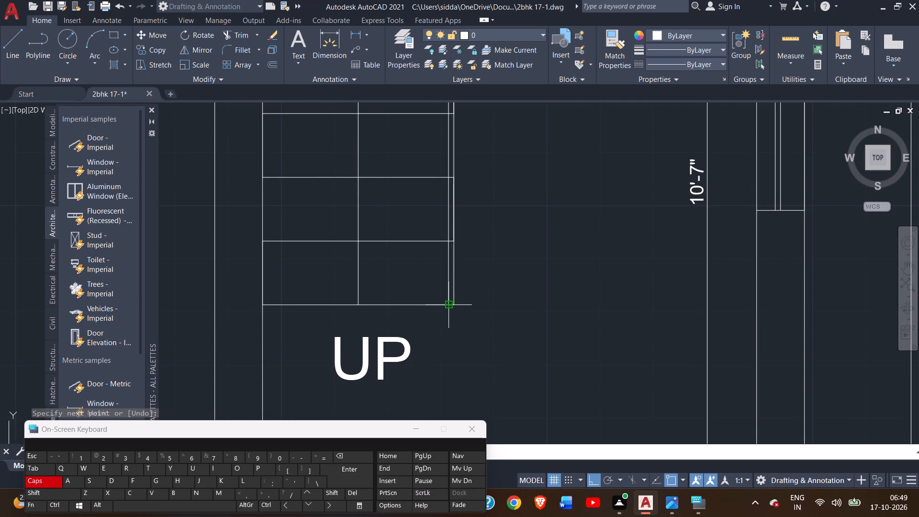
right_click(450, 302)
click(465, 309)
Examine the finished staircase side lines and compare the staircase's lower end with the reference image.
scroll(482, 290, down, 2)
middle_drag(484, 243, 494, 288)
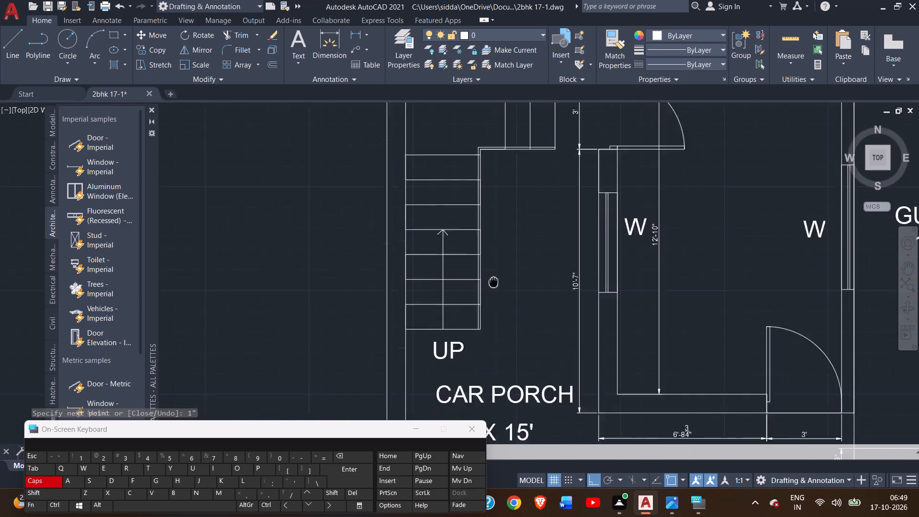
middle_drag(494, 288, 506, 334)
scroll(495, 212, up, 3)
middle_drag(508, 212, 507, 313)
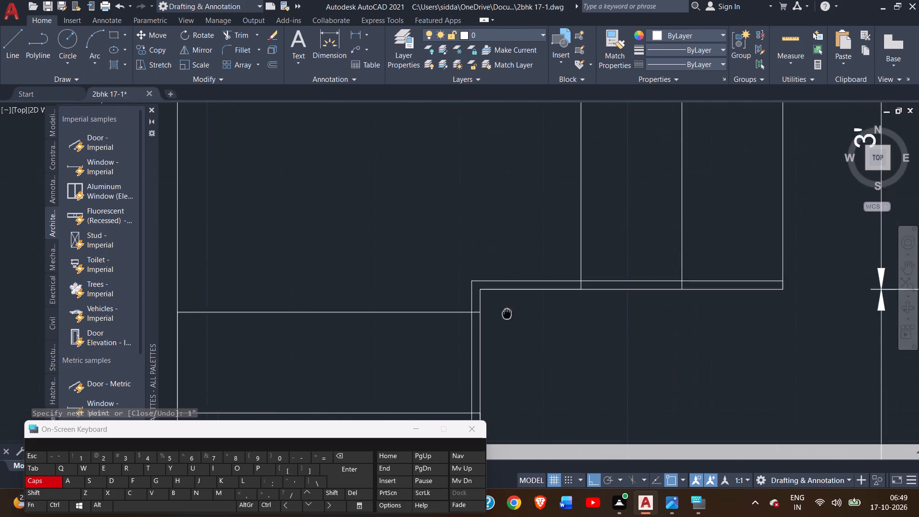
middle_drag(507, 313, 510, 337)
scroll(580, 332, up, 2)
middle_drag(573, 323, 475, 321)
scroll(483, 325, down, 1)
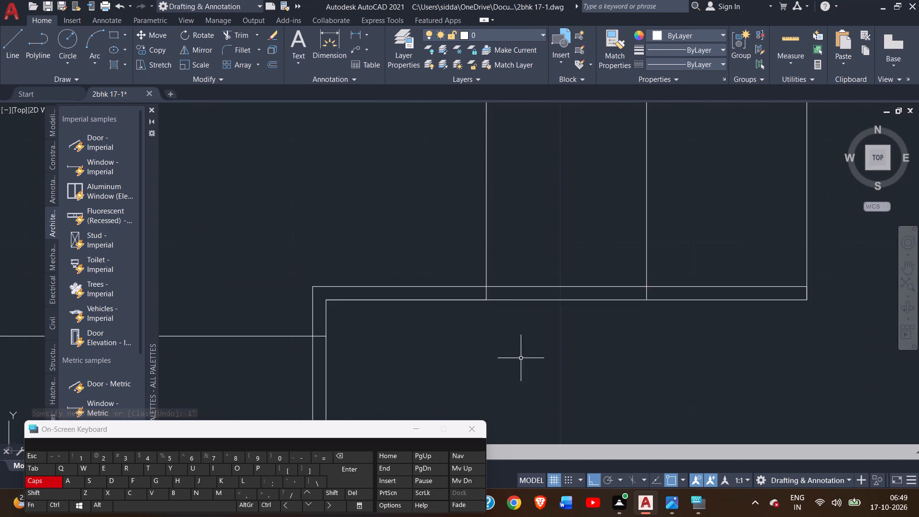
scroll(522, 360, down, 3)
middle_drag(540, 381, 578, 197)
middle_drag(583, 344, 580, 211)
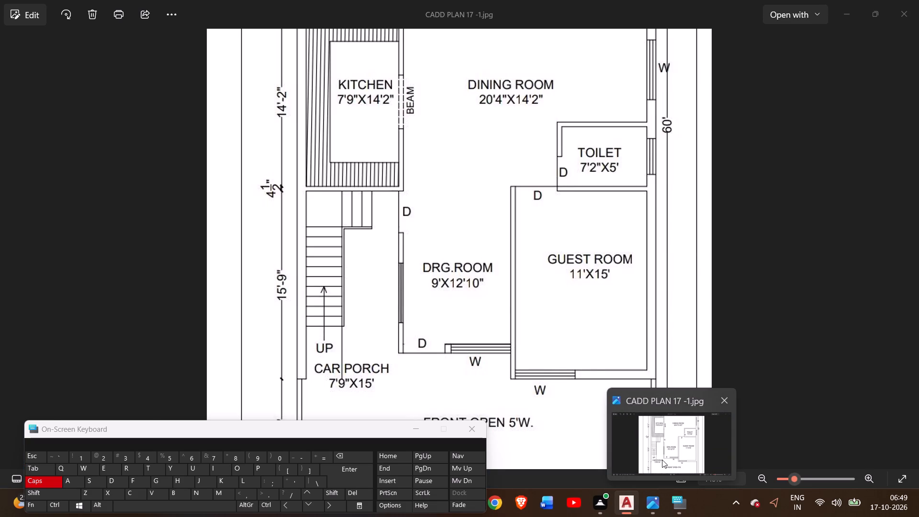
Draw a vertical line from the stair side line's lower end down past the UP label to just above the CAR PORCH label.
double_click(12, 34)
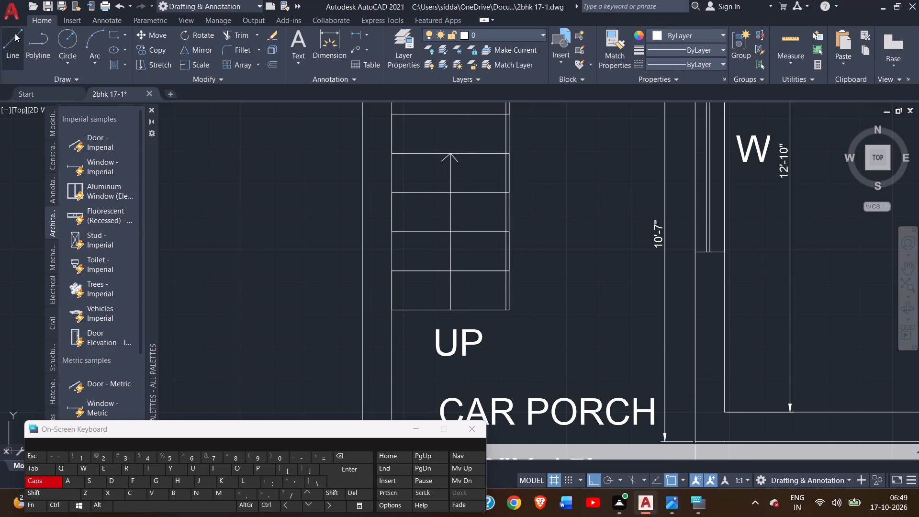
scroll(491, 303, up, 4)
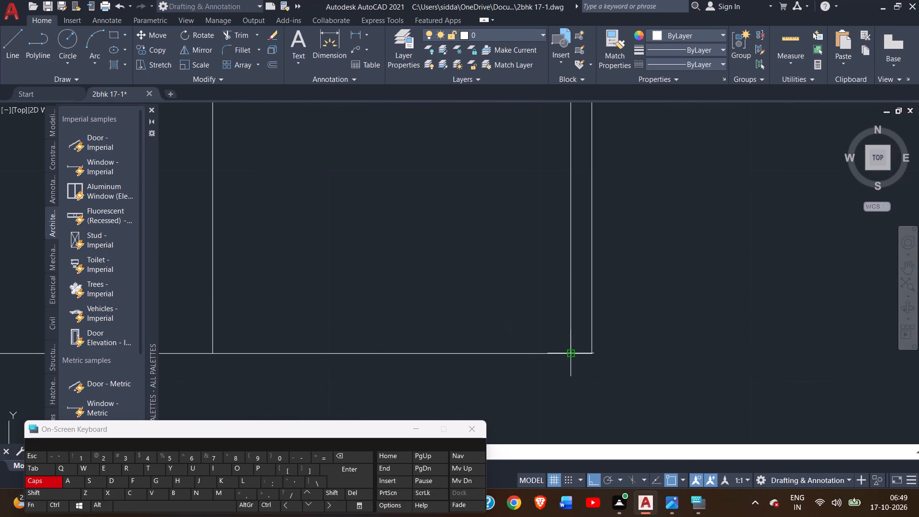
double_click(569, 352)
scroll(559, 414, down, 1)
middle_drag(557, 414, 545, 159)
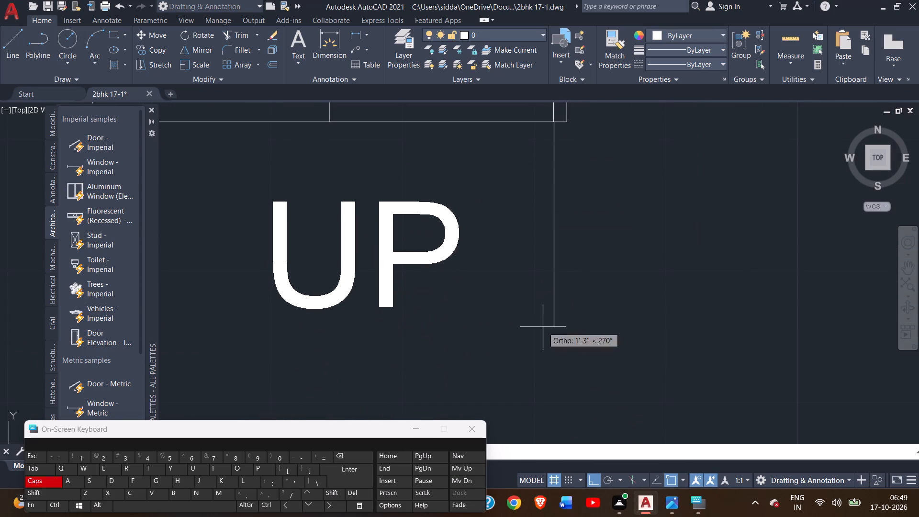
middle_drag(545, 379, 539, 218)
click(550, 269)
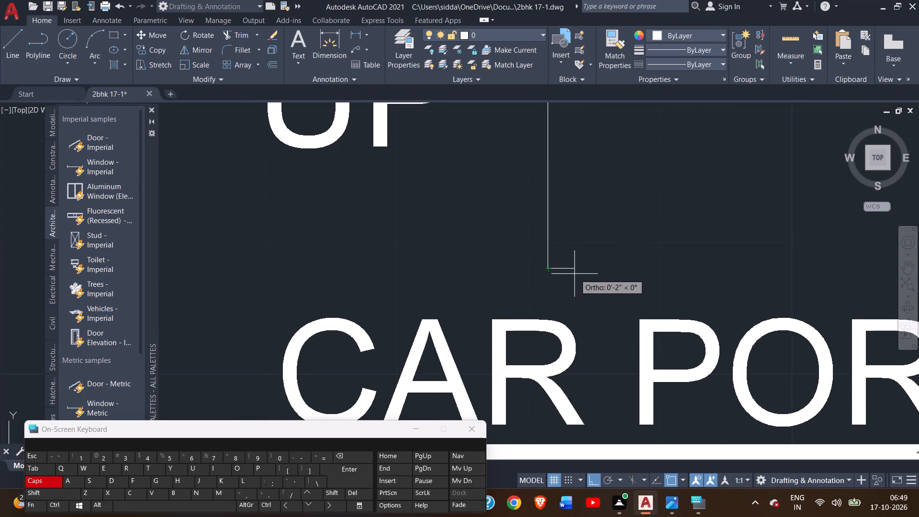
right_click(573, 274)
click(587, 281)
scroll(543, 328, down, 3)
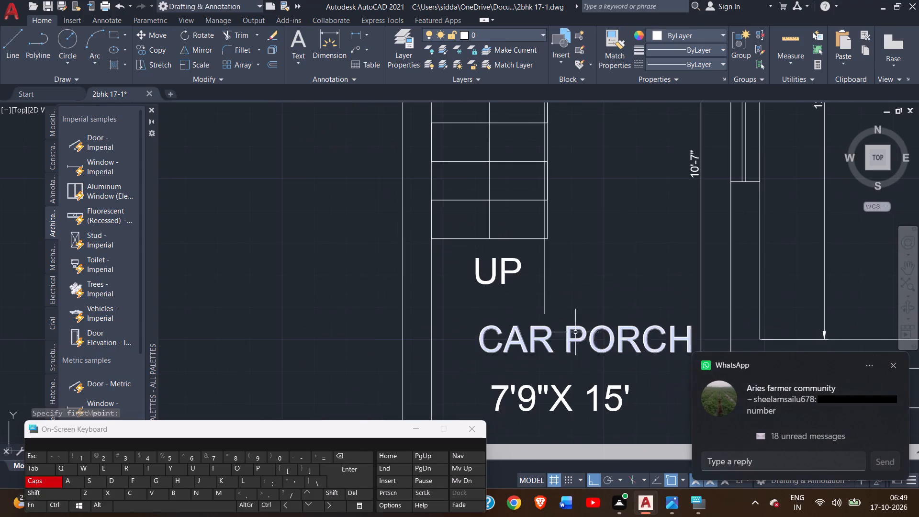
click(896, 364)
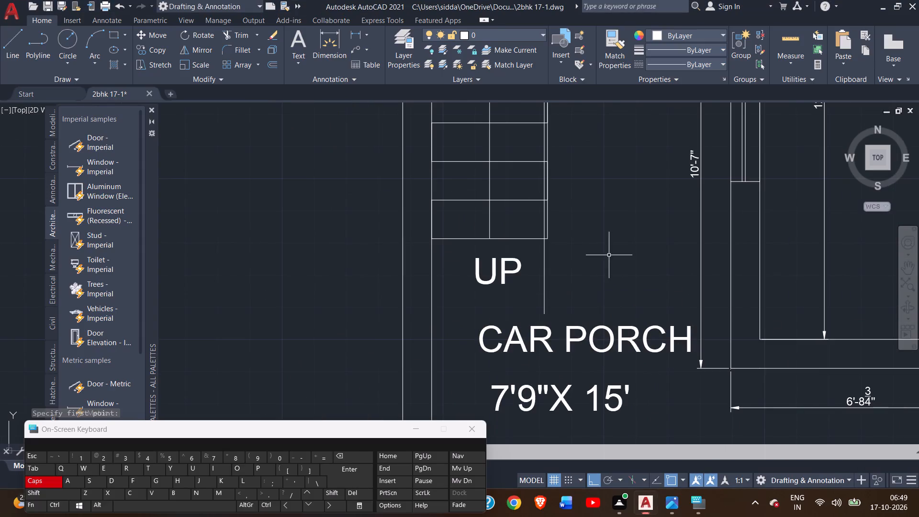
Examine the plan from the staircase through the kitchen, dining room, bedroom wardrobes and doors up to the back area.
middle_drag(614, 258, 653, 386)
scroll(644, 371, down, 2)
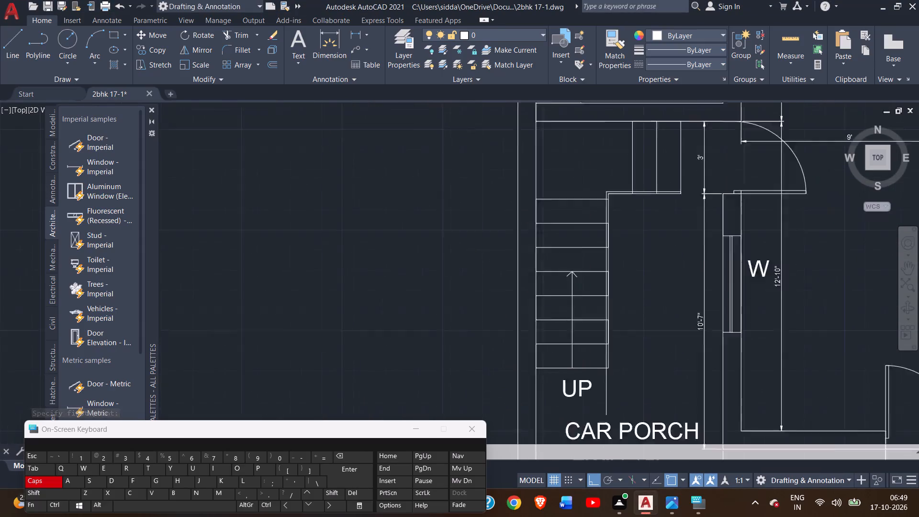
middle_drag(638, 345, 583, 383)
middle_drag(553, 261, 524, 265)
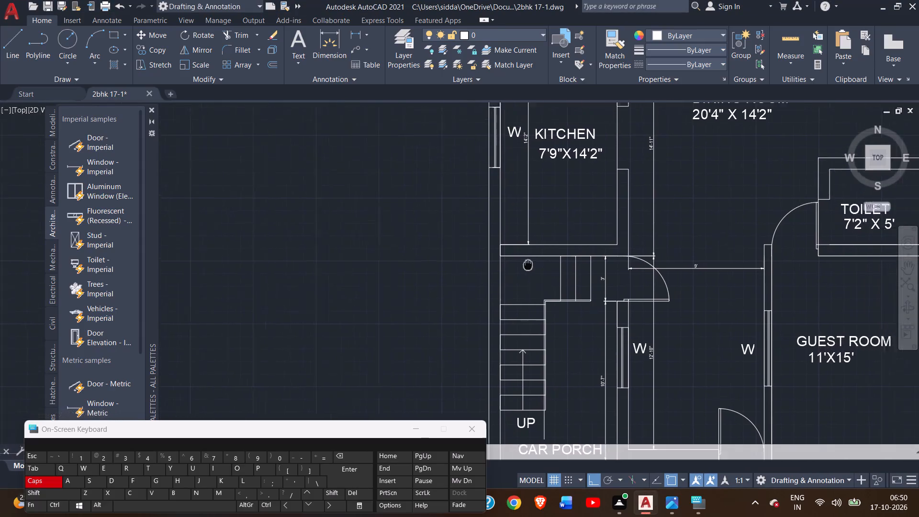
middle_drag(524, 265, 356, 283)
scroll(491, 191, up, 1)
scroll(504, 187, down, 1)
middle_drag(504, 188, 505, 293)
middle_drag(519, 205, 527, 286)
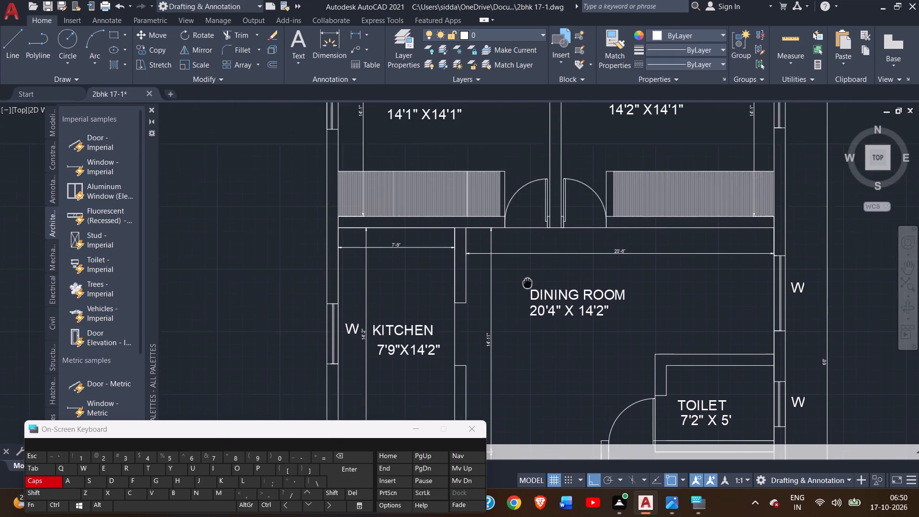
middle_drag(527, 286, 527, 331)
scroll(493, 253, up, 4)
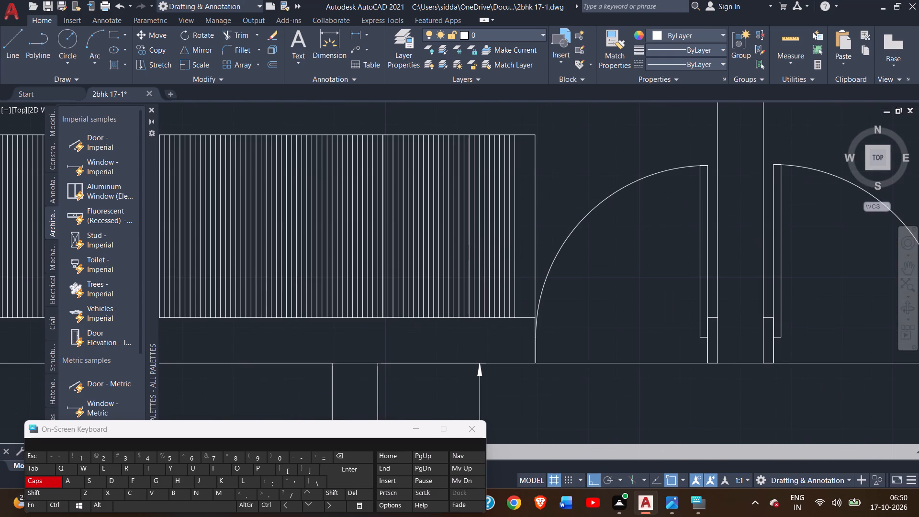
scroll(487, 245, down, 4)
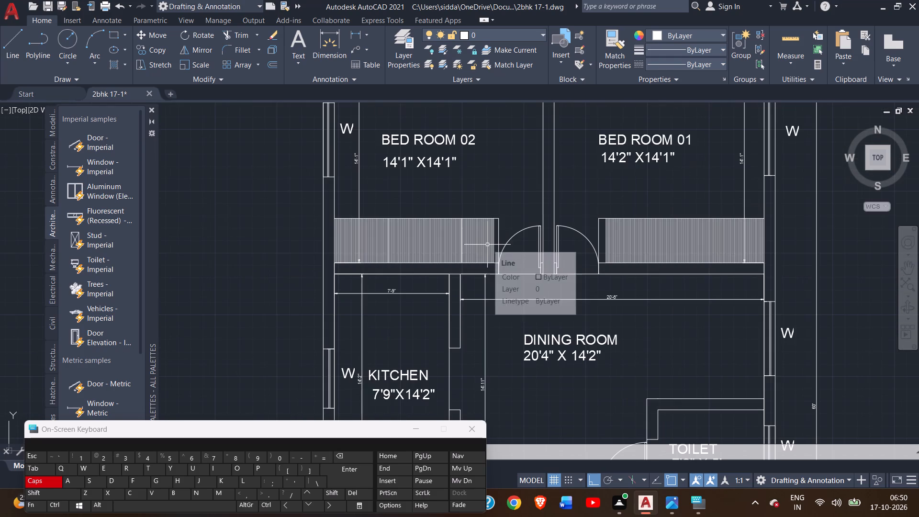
scroll(491, 242, up, 3)
scroll(491, 242, down, 2)
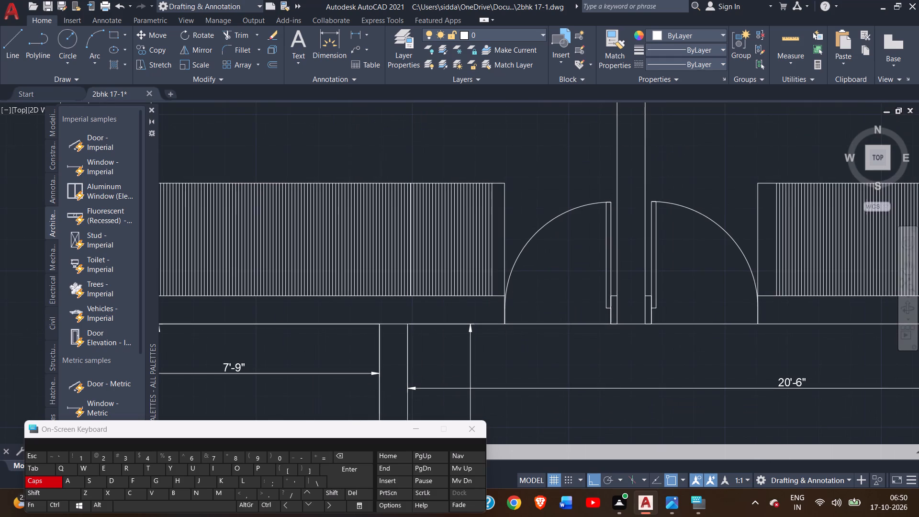
scroll(491, 242, down, 2)
middle_drag(533, 294, 547, 395)
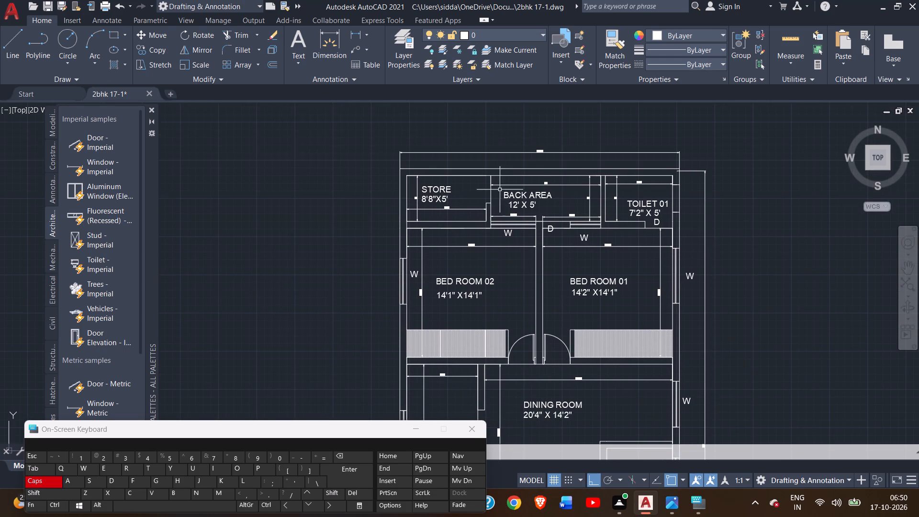
scroll(500, 189, up, 5)
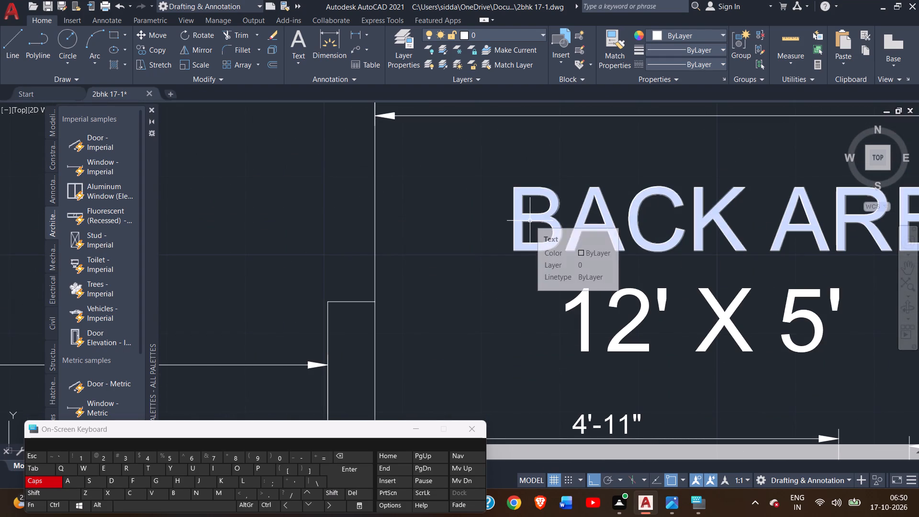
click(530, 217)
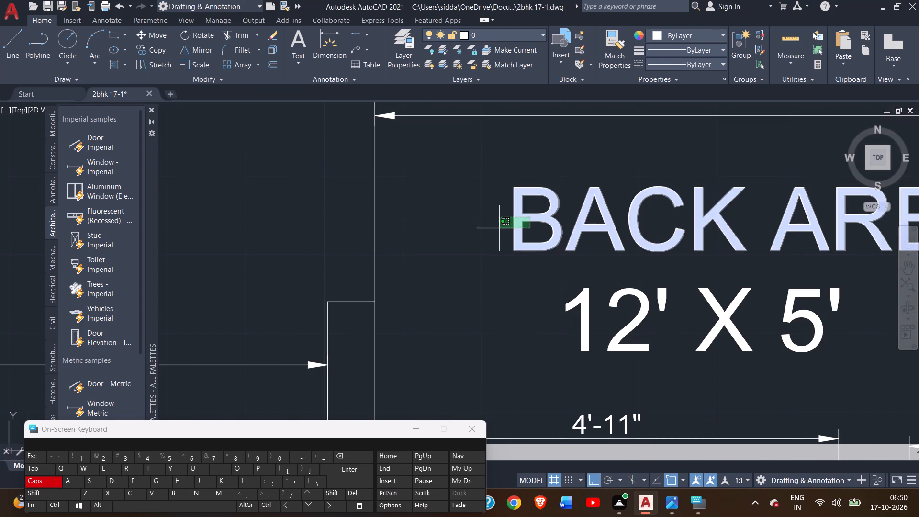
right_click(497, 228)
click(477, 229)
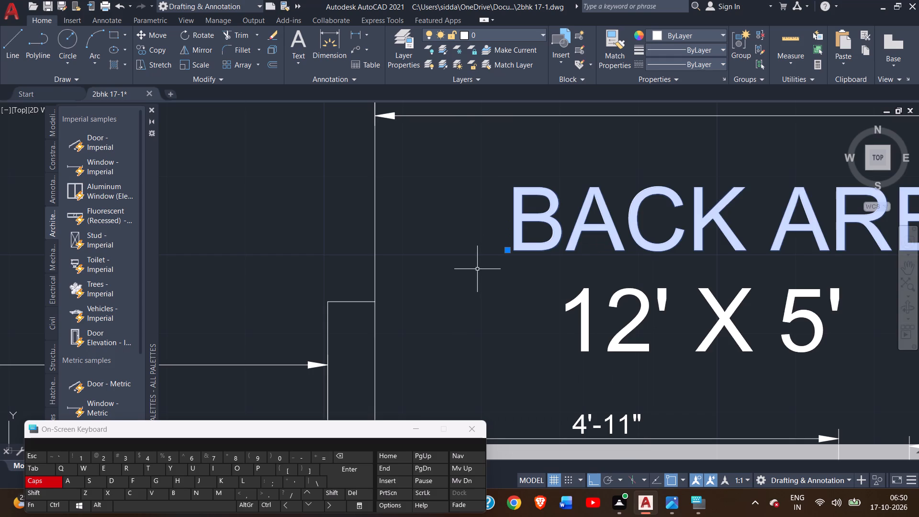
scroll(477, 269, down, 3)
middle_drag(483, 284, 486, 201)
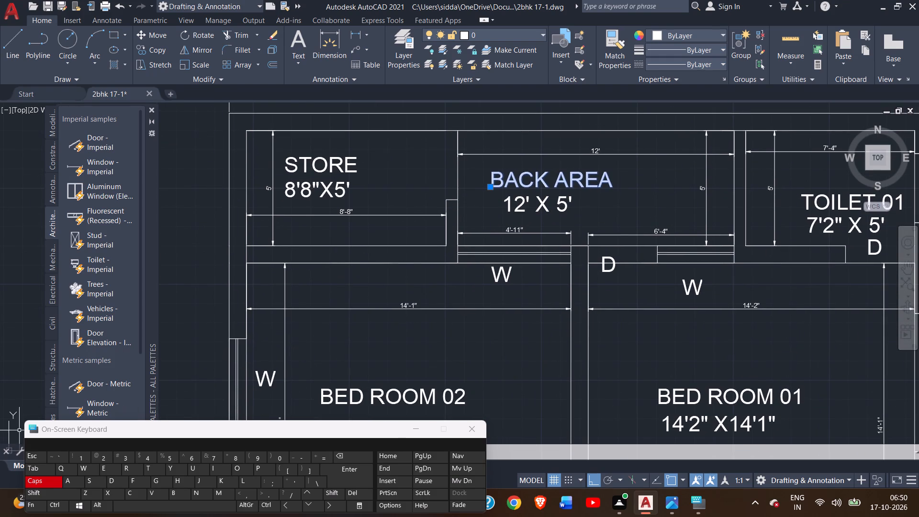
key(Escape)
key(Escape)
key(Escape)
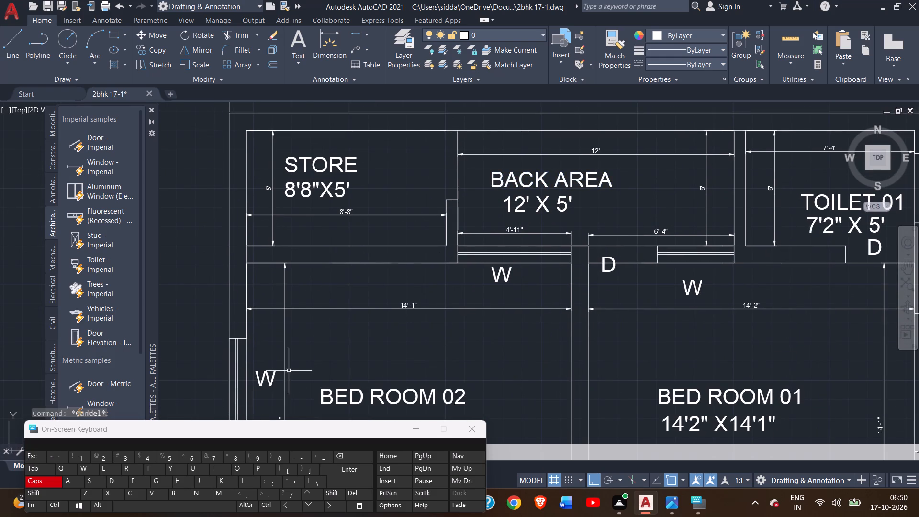
Examine the whole plan, checking the kitchen and dining area, the BED ROOM 02 wardrobe lines and the back area.
middle_drag(290, 371, 309, 305)
scroll(311, 305, down, 3)
middle_drag(372, 319, 450, 208)
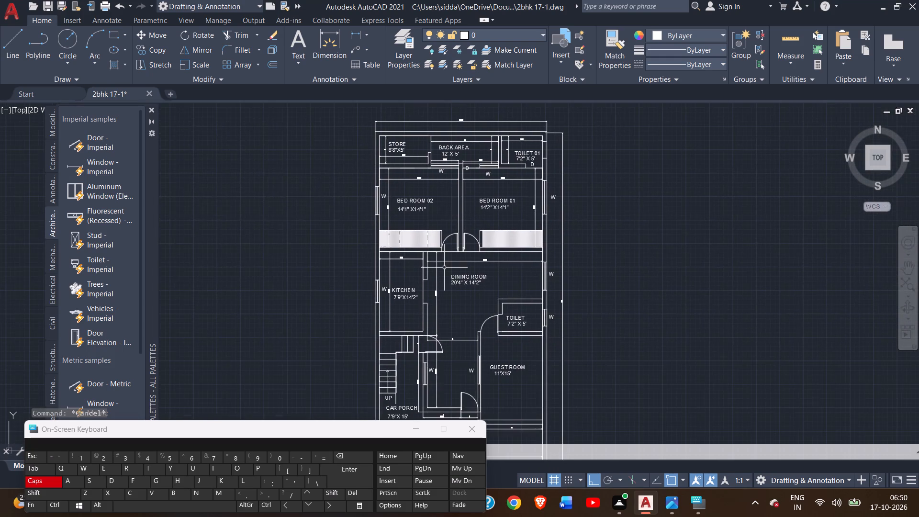
scroll(442, 272, up, 3)
middle_drag(443, 269, 510, 234)
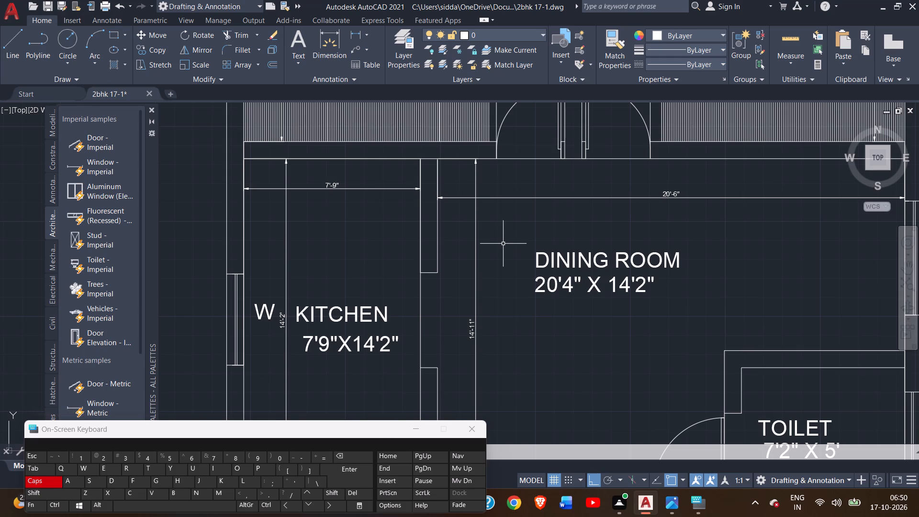
scroll(266, 147, up, 2)
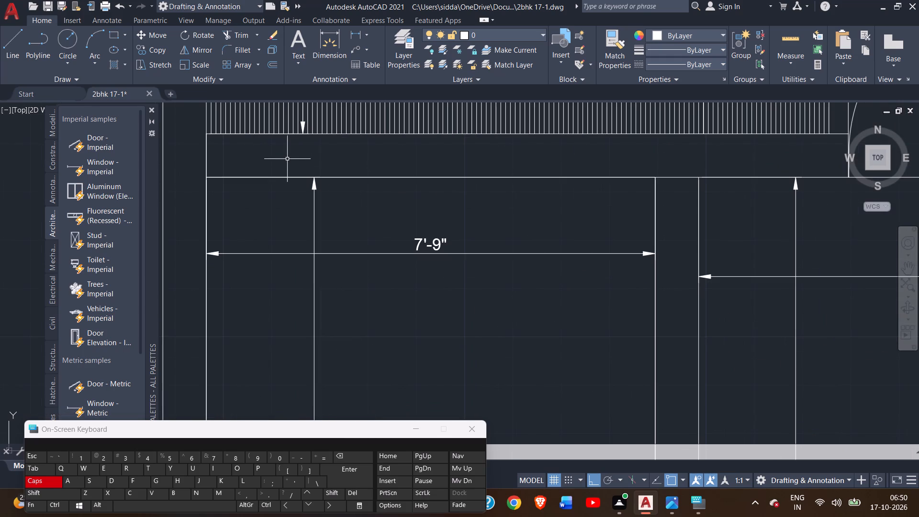
middle_drag(287, 162, 340, 260)
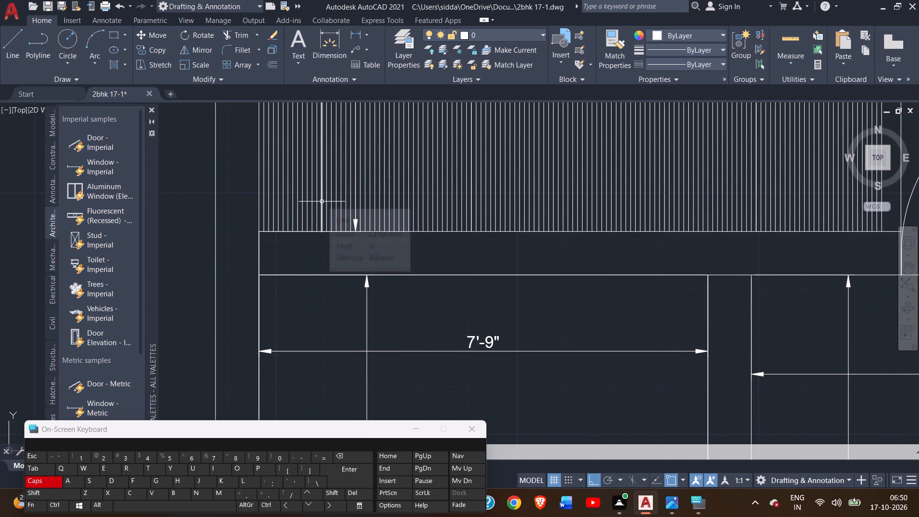
scroll(322, 202, up, 3)
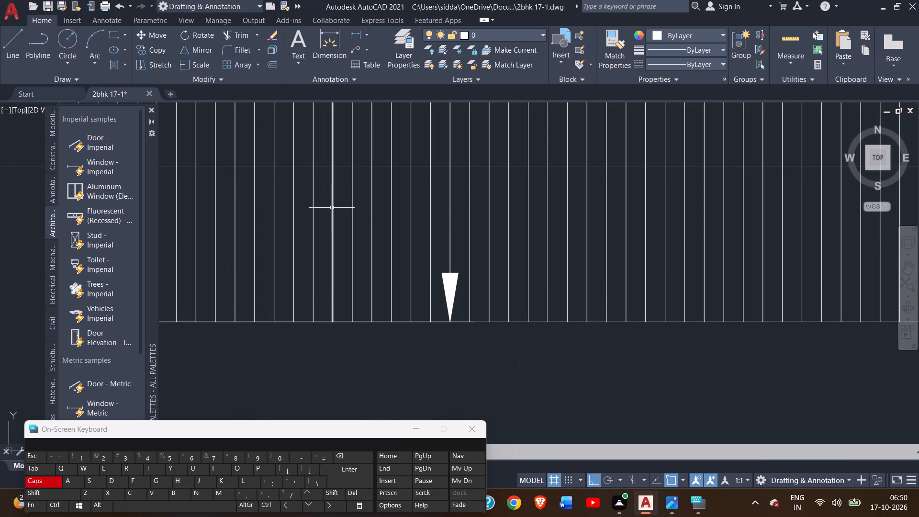
scroll(326, 292, down, 5)
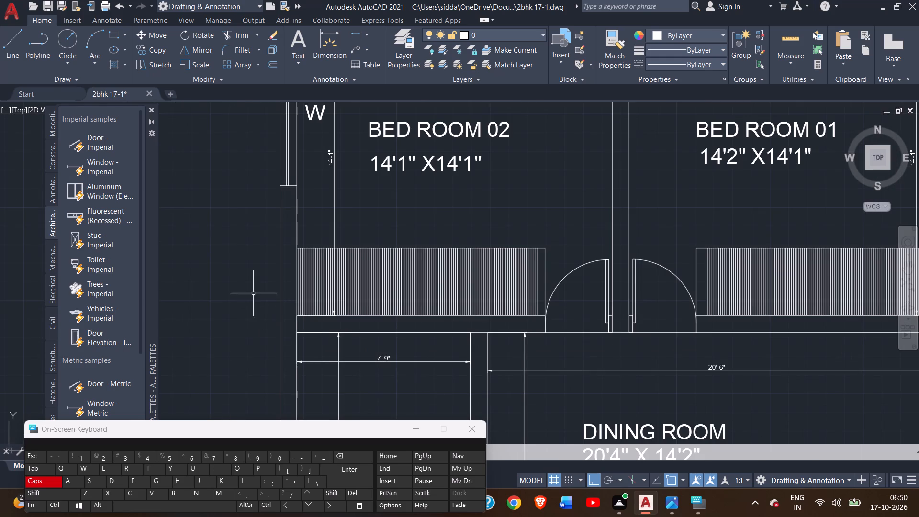
middle_drag(247, 290, 225, 210)
scroll(228, 210, down, 2)
scroll(436, 305, down, 1)
middle_drag(432, 292, 461, 332)
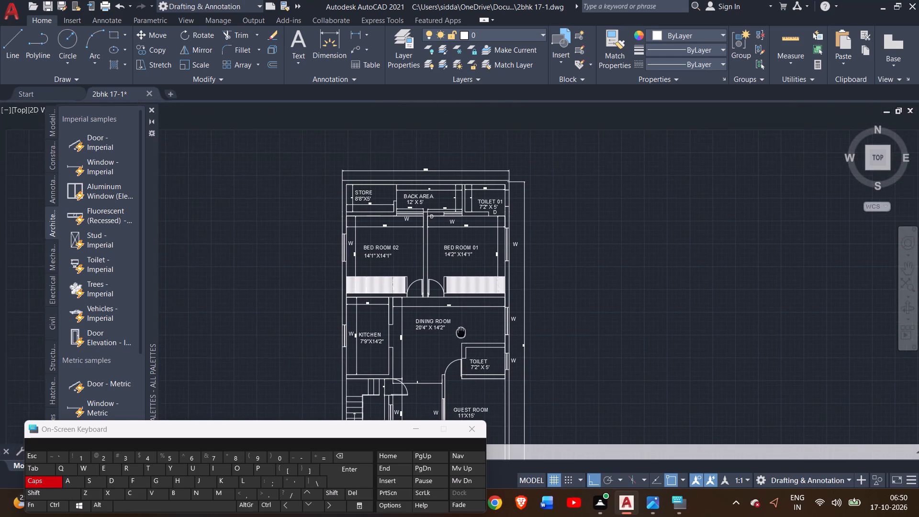
middle_drag(461, 332, 461, 333)
scroll(440, 161, up, 3)
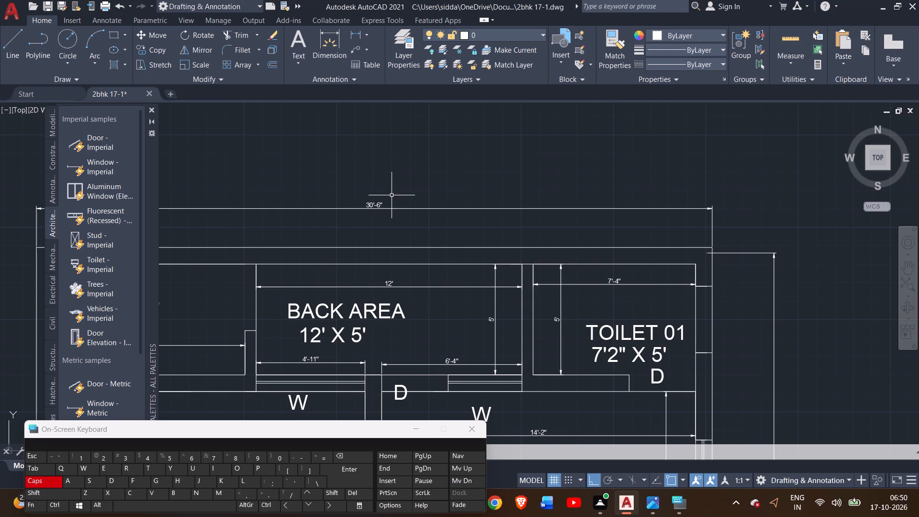
Examine the BACK AREA, STORE, TOILET 01 and both bedrooms, continuing down to the DINING ROOM.
scroll(392, 195, up, 1)
scroll(392, 195, down, 4)
scroll(342, 213, up, 1)
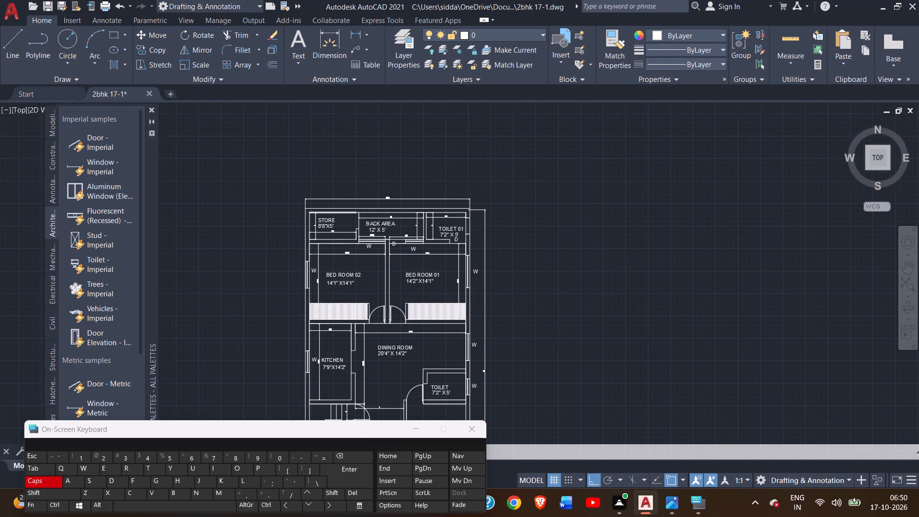
scroll(342, 213, up, 3)
scroll(345, 222, down, 3)
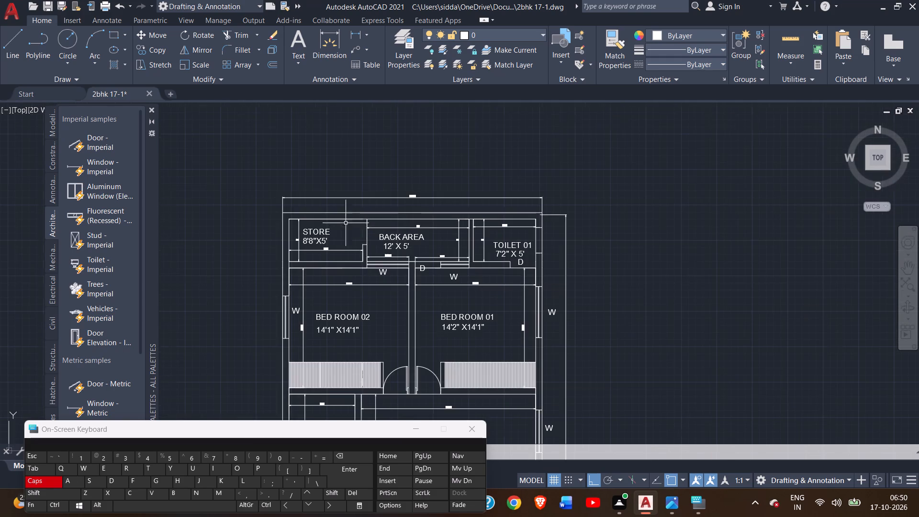
scroll(371, 233, down, 1)
scroll(392, 237, up, 1)
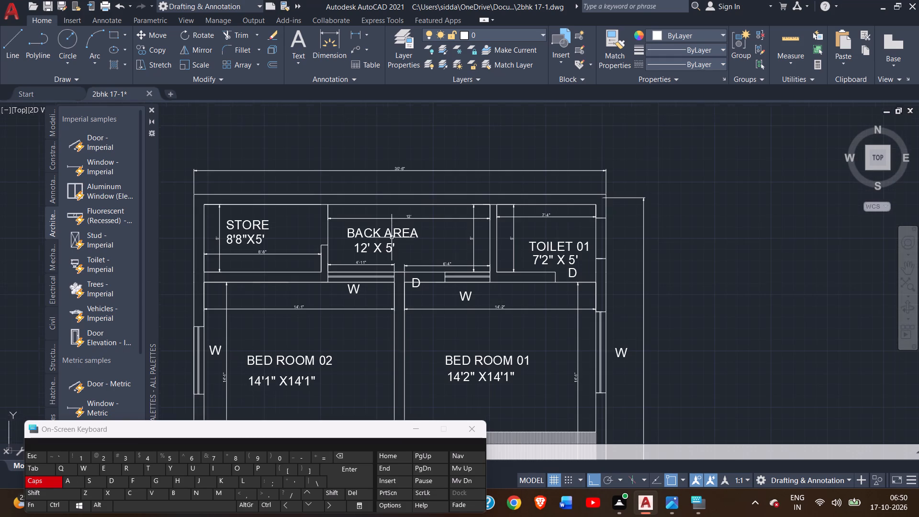
scroll(392, 237, up, 2)
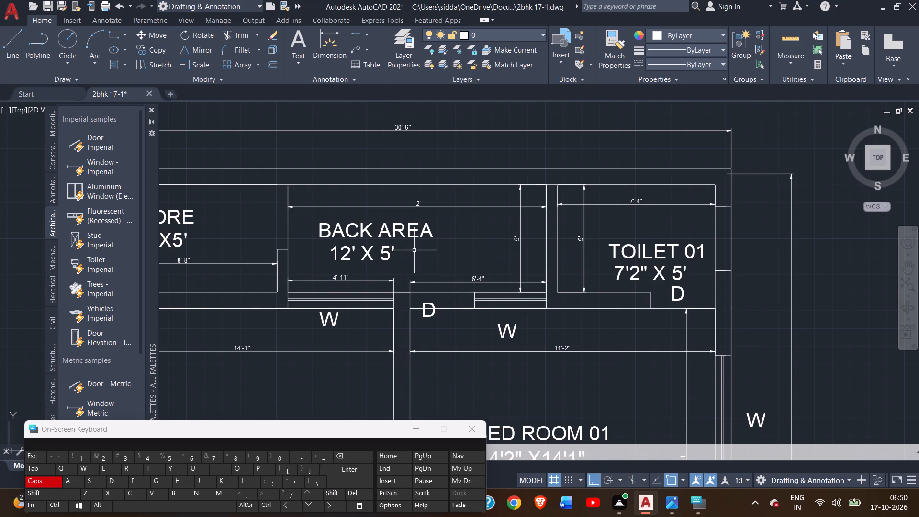
scroll(414, 250, down, 3)
middle_drag(461, 314, 517, 239)
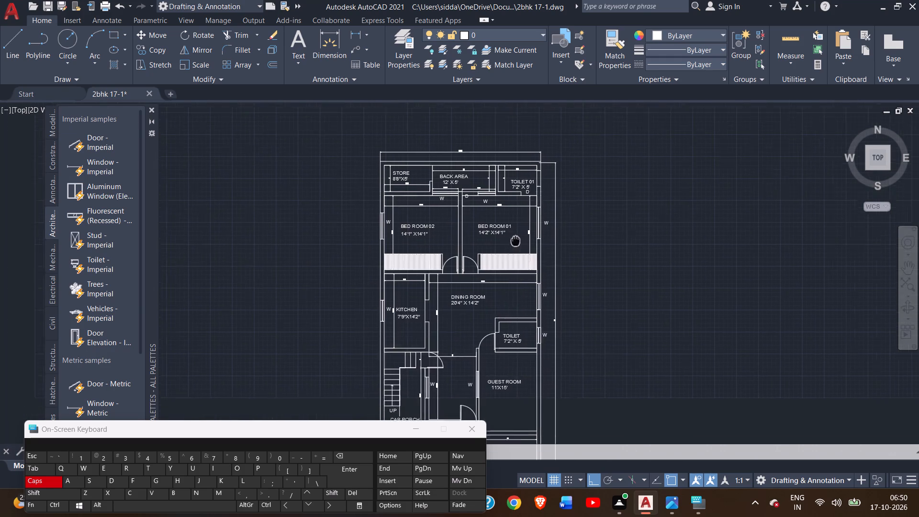
middle_drag(517, 239, 520, 239)
scroll(479, 297, up, 2)
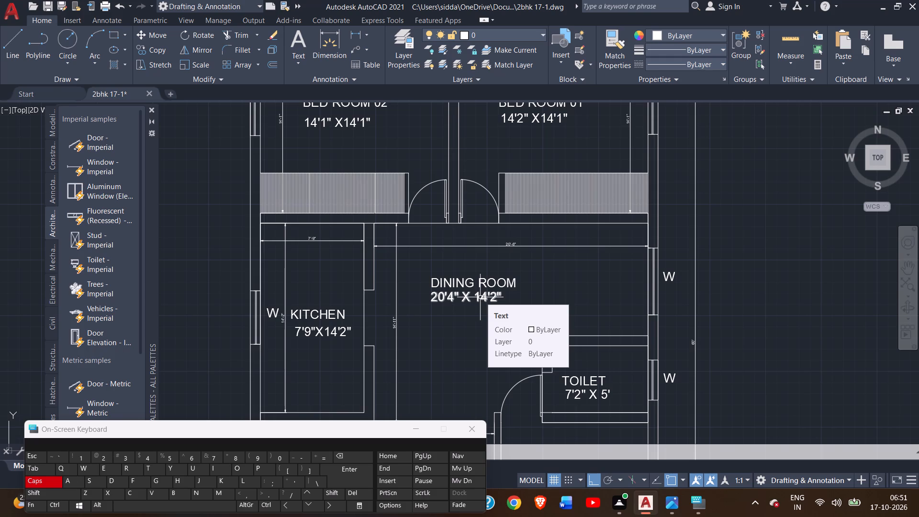
Examine the window labels and openings between the staircase and GUEST ROOM, continuing up to the KITCHEN label.
scroll(436, 344, down, 2)
middle_drag(431, 344, 430, 344)
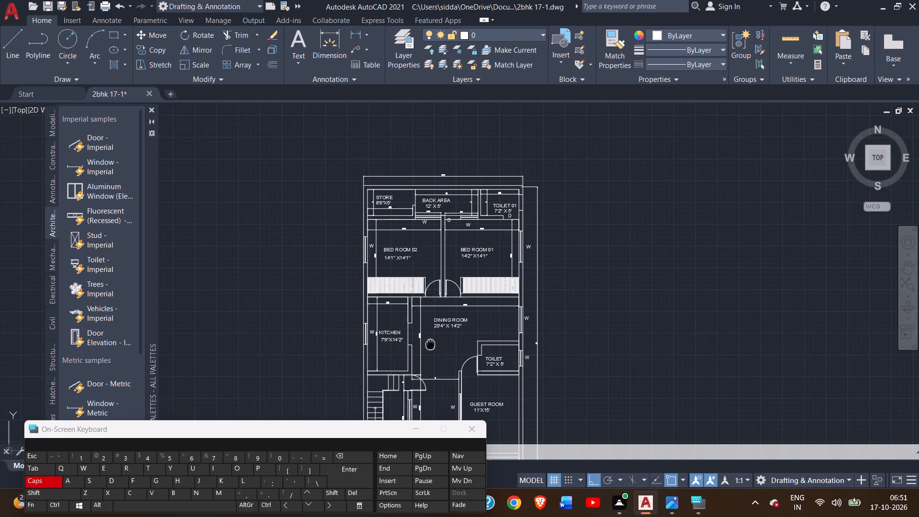
middle_drag(430, 344, 441, 258)
scroll(446, 331, up, 3)
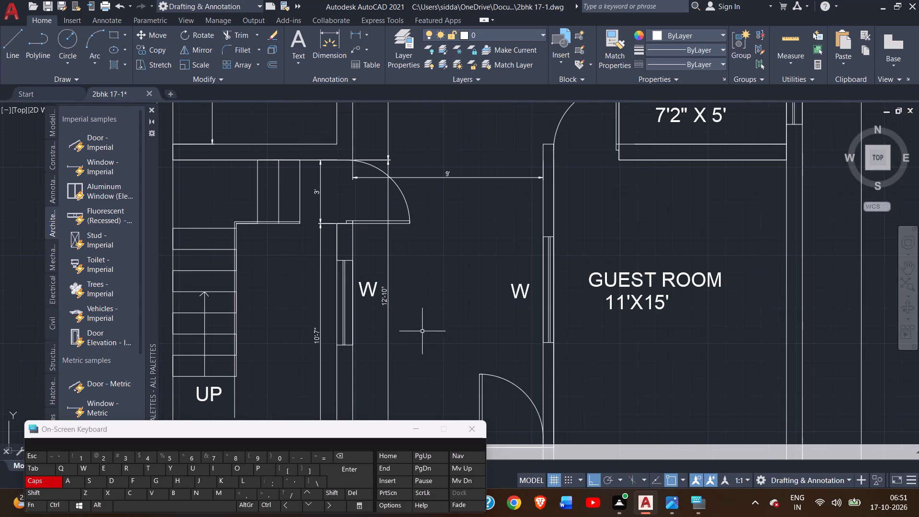
scroll(416, 327, up, 1)
middle_drag(416, 327, 463, 318)
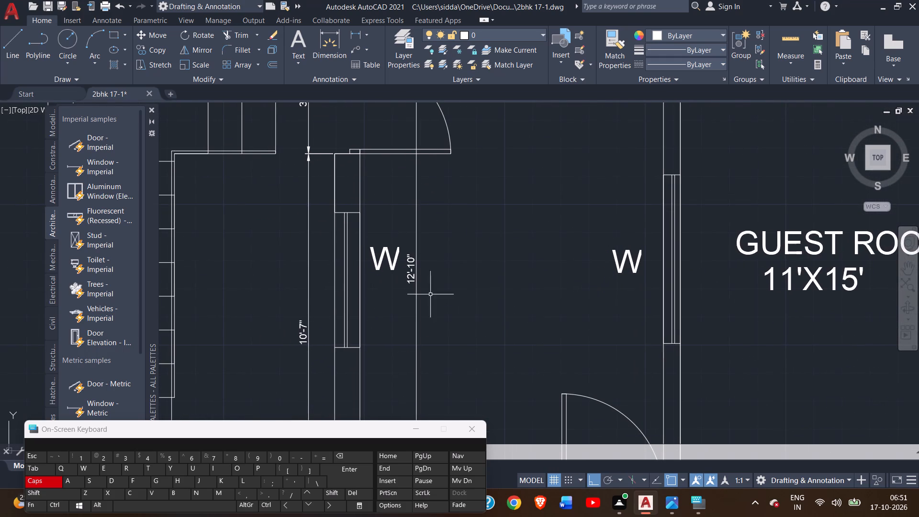
scroll(400, 280, up, 1)
middle_drag(699, 304, 716, 430)
scroll(613, 364, down, 2)
middle_drag(610, 360, 649, 477)
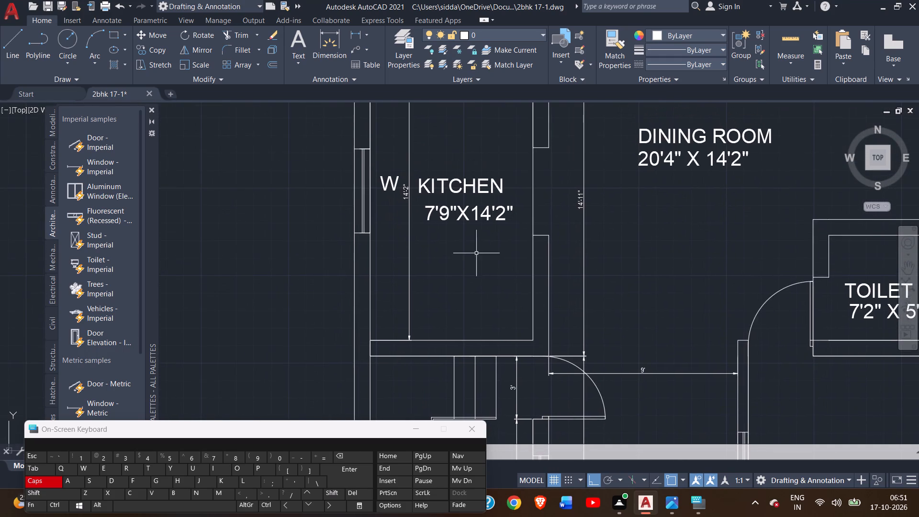
scroll(476, 251, up, 1)
middle_drag(476, 251, 513, 382)
scroll(479, 271, up, 2)
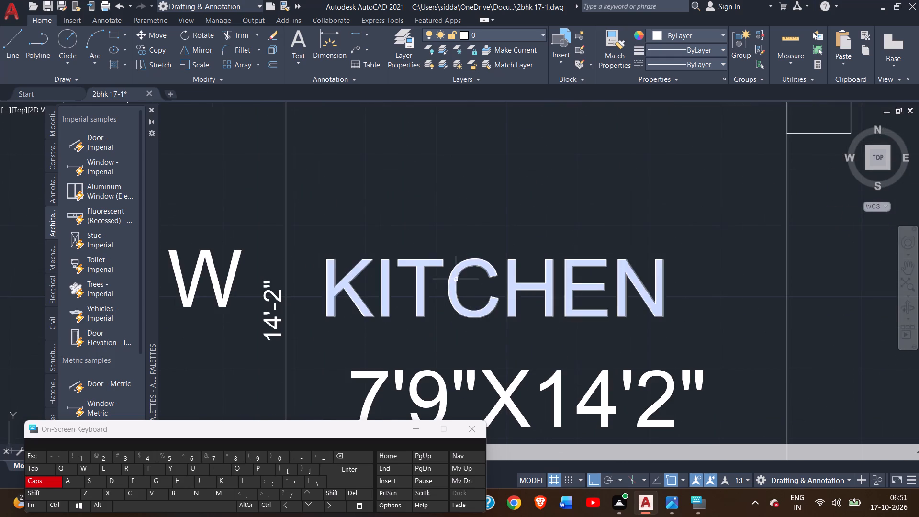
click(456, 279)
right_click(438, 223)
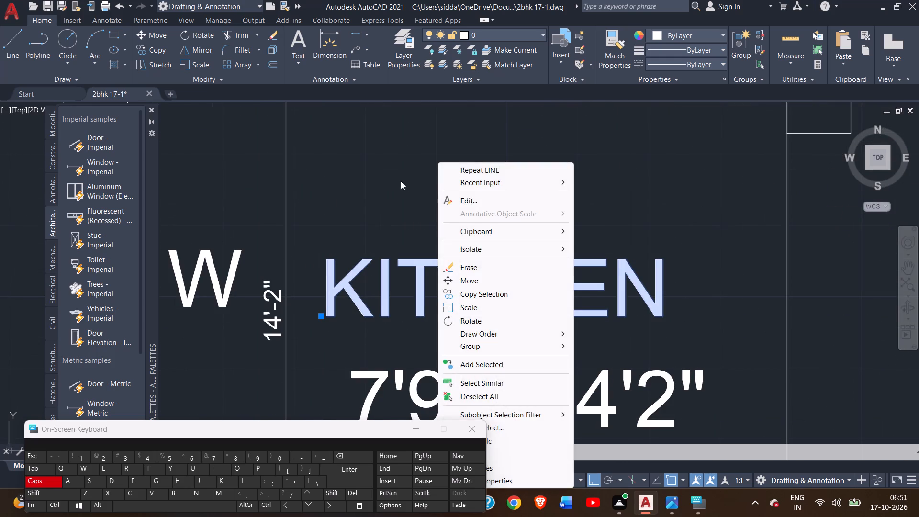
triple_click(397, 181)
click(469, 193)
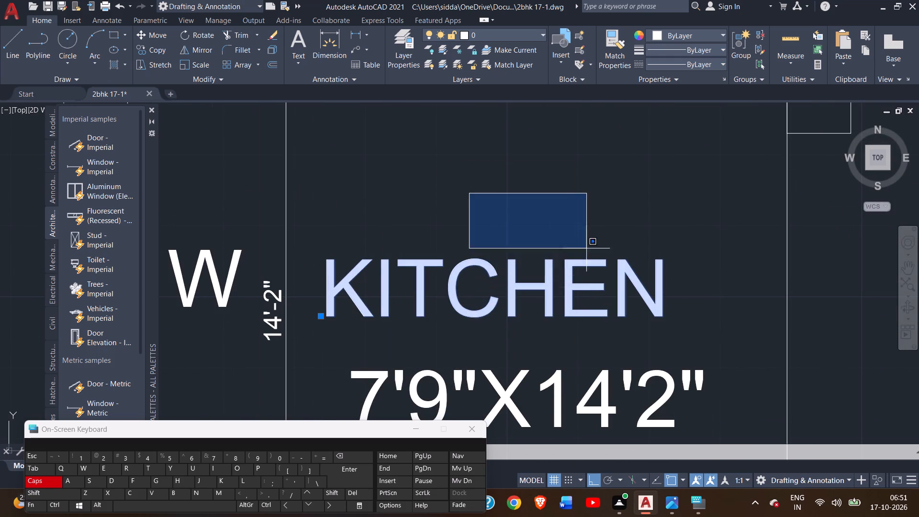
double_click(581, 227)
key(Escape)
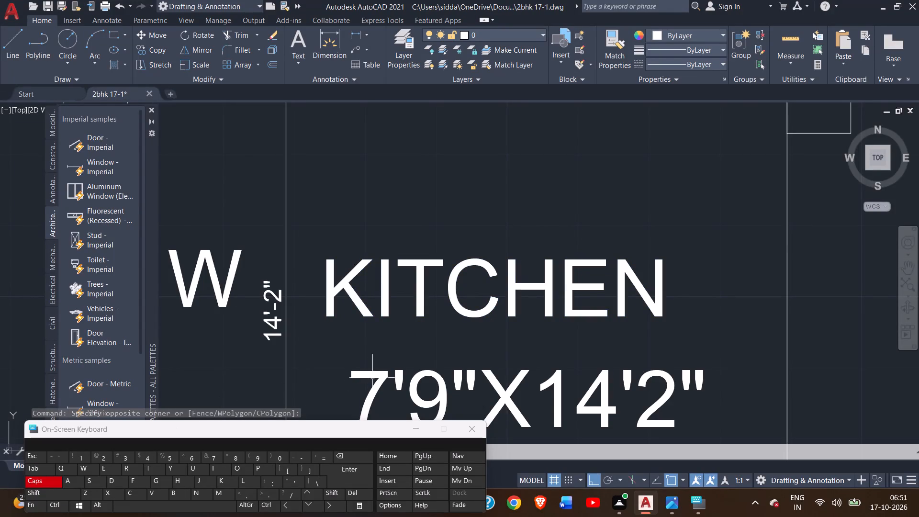
Examine the KITCHEN name, its size text and the neighbouring window letter and dimensions.
scroll(378, 366, down, 3)
middle_drag(444, 337, 454, 220)
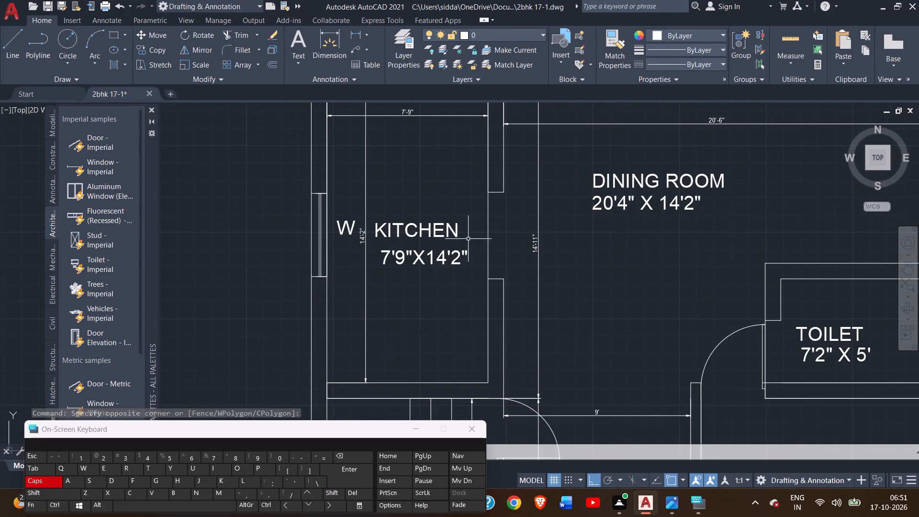
scroll(397, 243, up, 2)
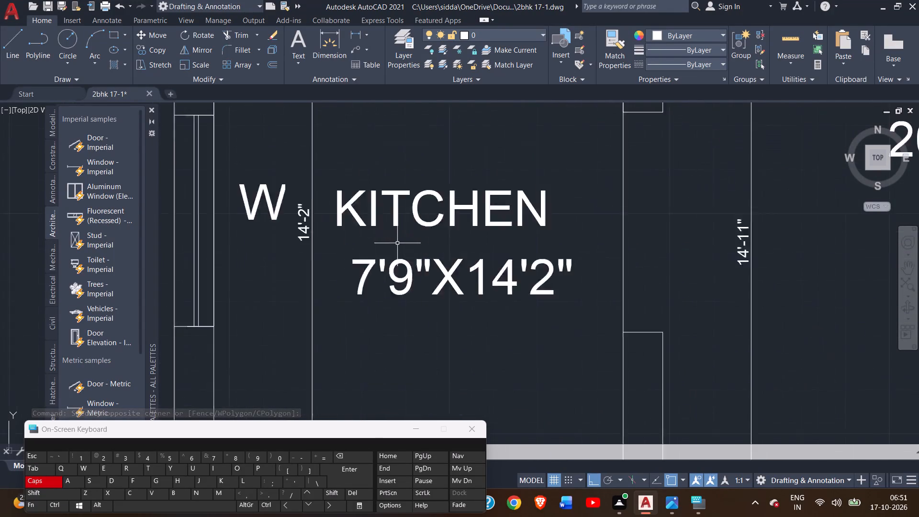
scroll(397, 243, up, 1)
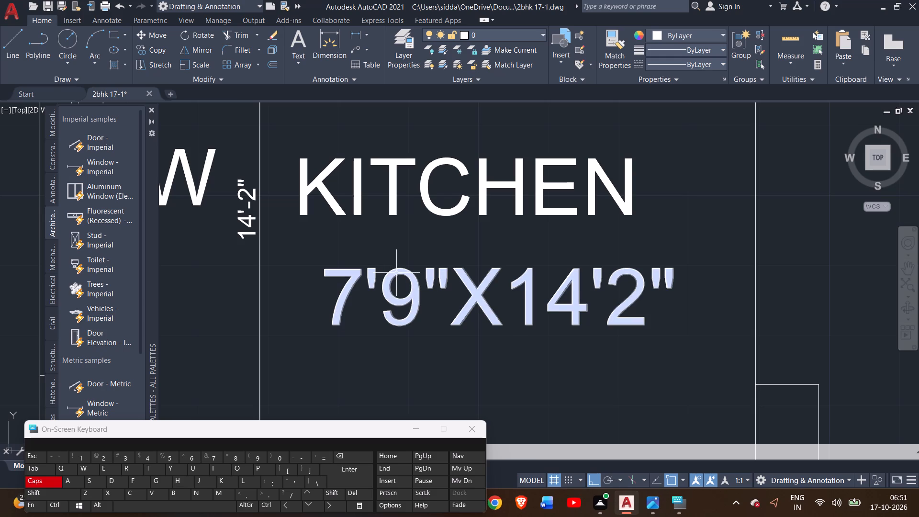
click(396, 273)
key(Escape)
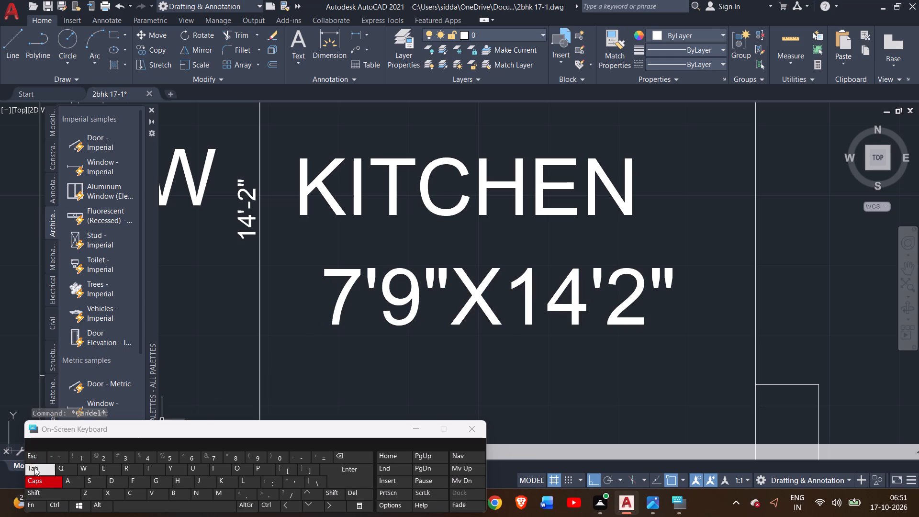
key(Tab)
scroll(338, 371, down, 2)
middle_click(338, 371)
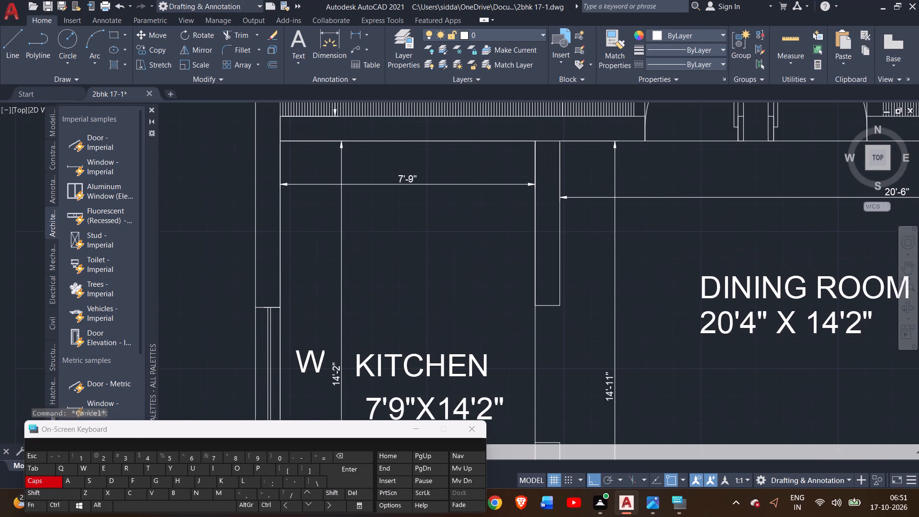
scroll(347, 368, up, 2)
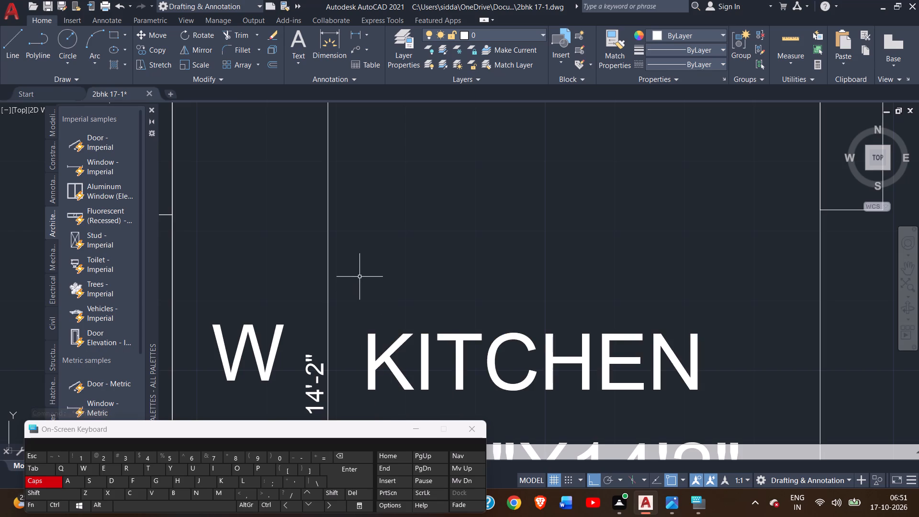
Examine the closely spaced wardrobe lines in BED ROOM 02 up close, and the surrounding bedrooms.
scroll(359, 277, down, 3)
middle_drag(395, 258, 397, 419)
scroll(402, 270, up, 2)
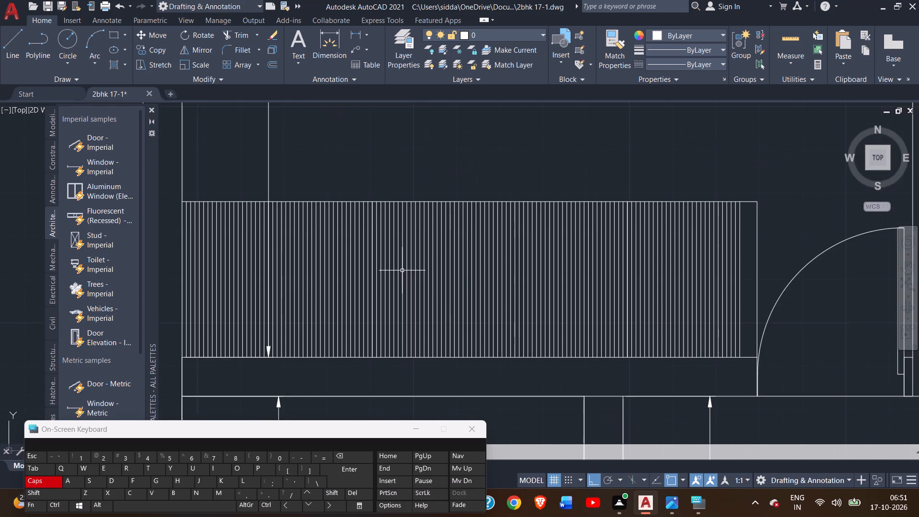
scroll(402, 270, up, 5)
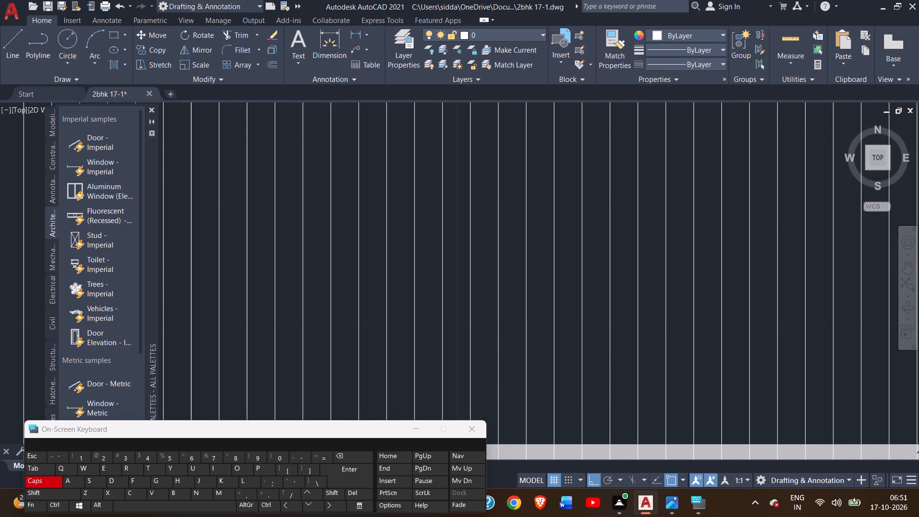
click(402, 270)
right_click(397, 282)
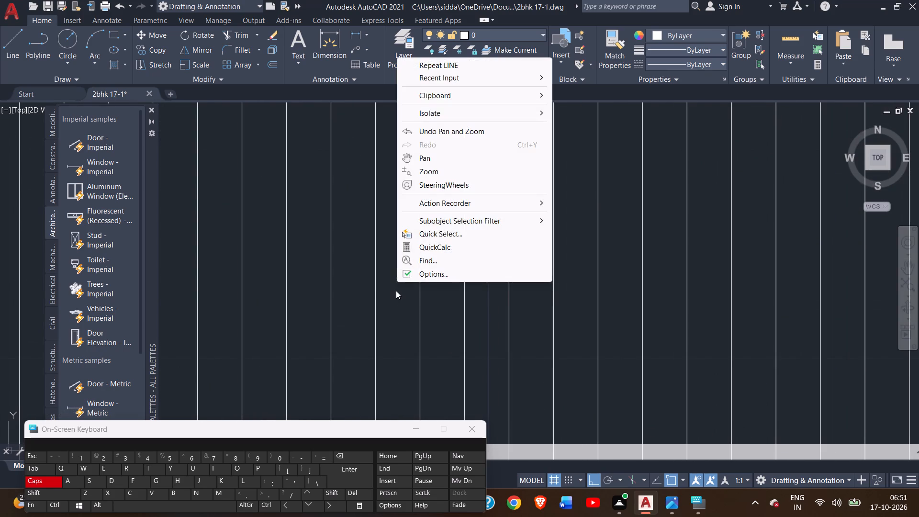
click(396, 291)
scroll(397, 293, down, 8)
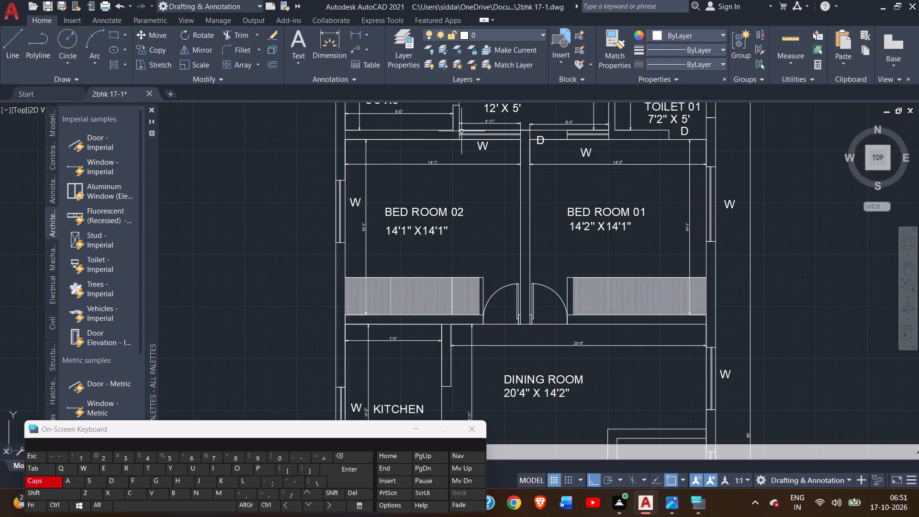
Examine the dimension, door letter and window letter at the wall between BACK AREA and BED ROOM 01.
scroll(567, 112, up, 5)
scroll(546, 176, down, 1)
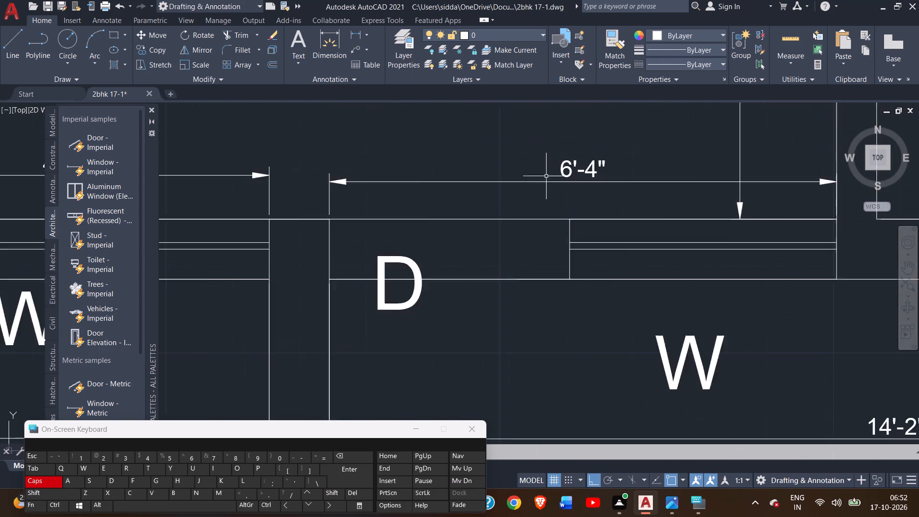
scroll(546, 177, down, 1)
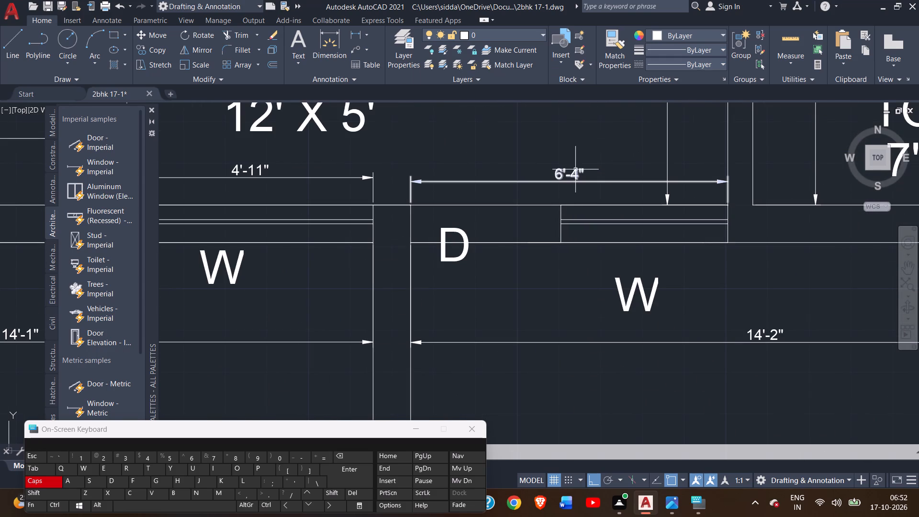
click(575, 171)
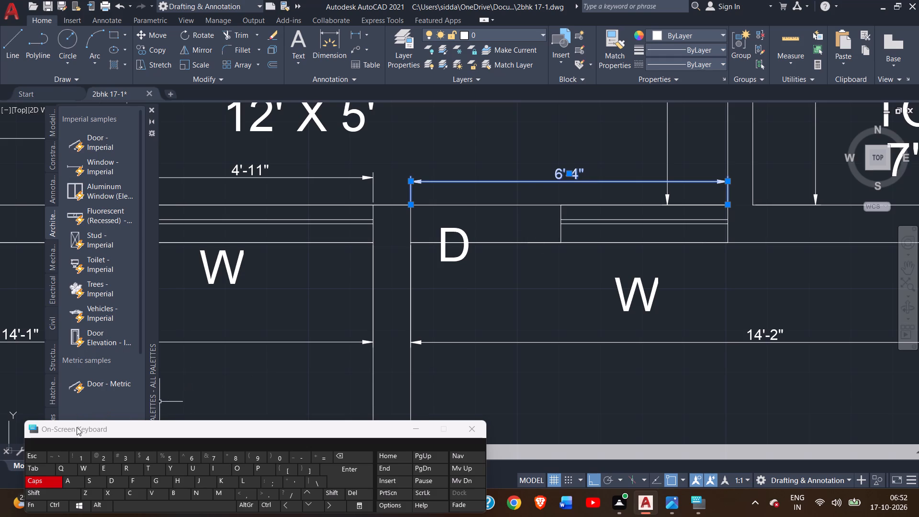
key(Escape)
key(Escape)
key(Escape)
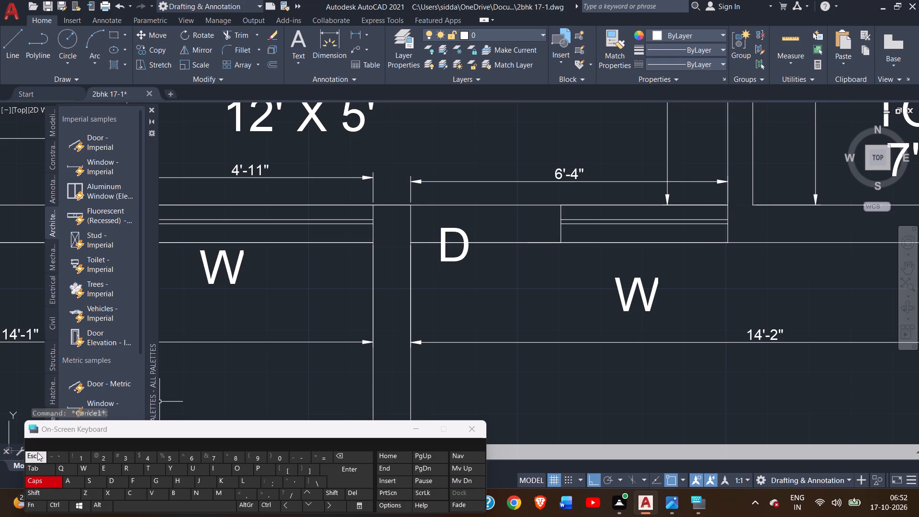
Delete the D door letter and the W window letter at the wall between BACK AREA and BED ROOM 01.
scroll(453, 271, down, 3)
middle_drag(458, 304, 459, 221)
scroll(449, 160, up, 3)
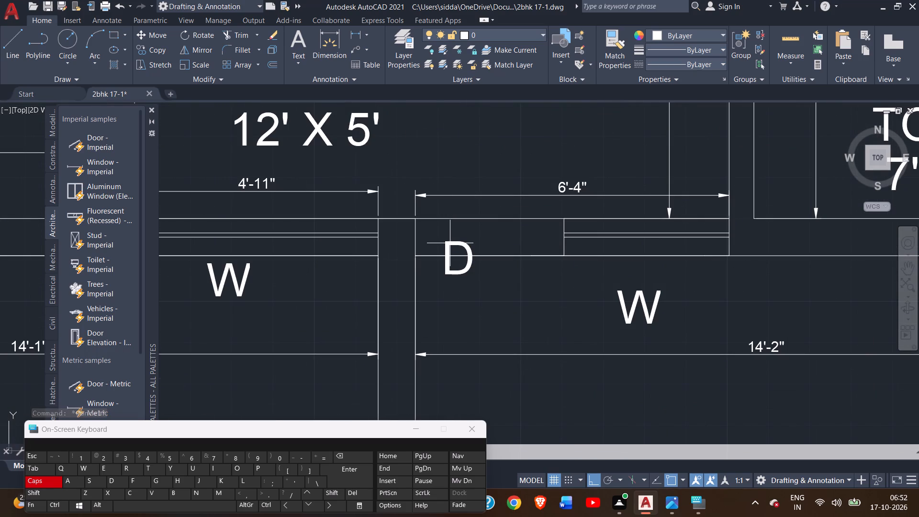
click(447, 246)
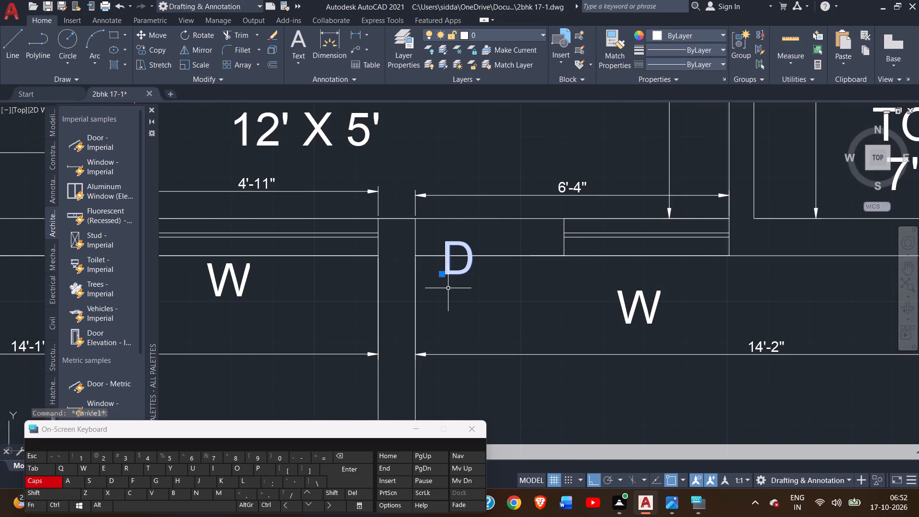
scroll(448, 290, down, 1)
middle_drag(448, 290, 489, 254)
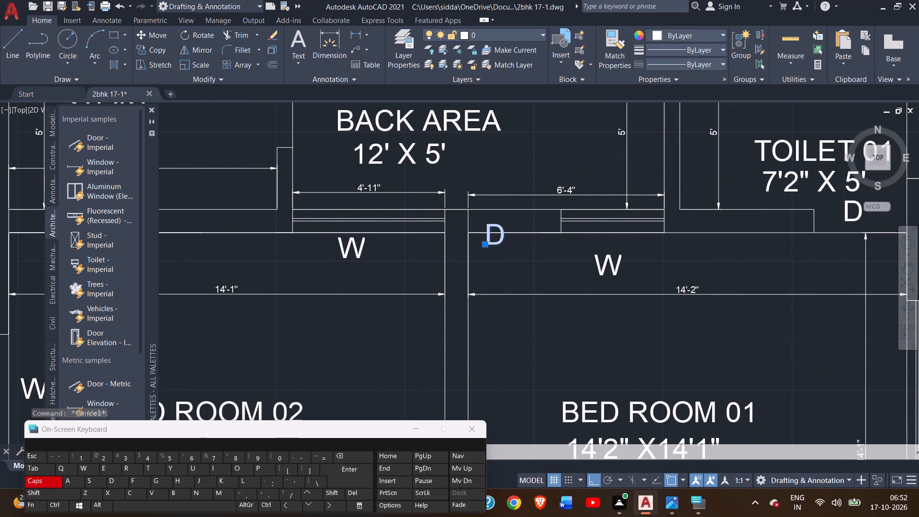
click(605, 264)
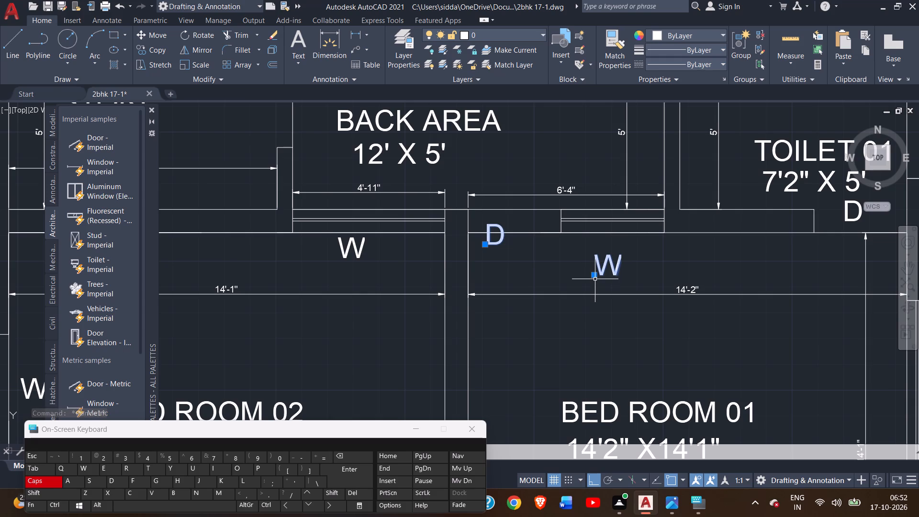
key(Delete)
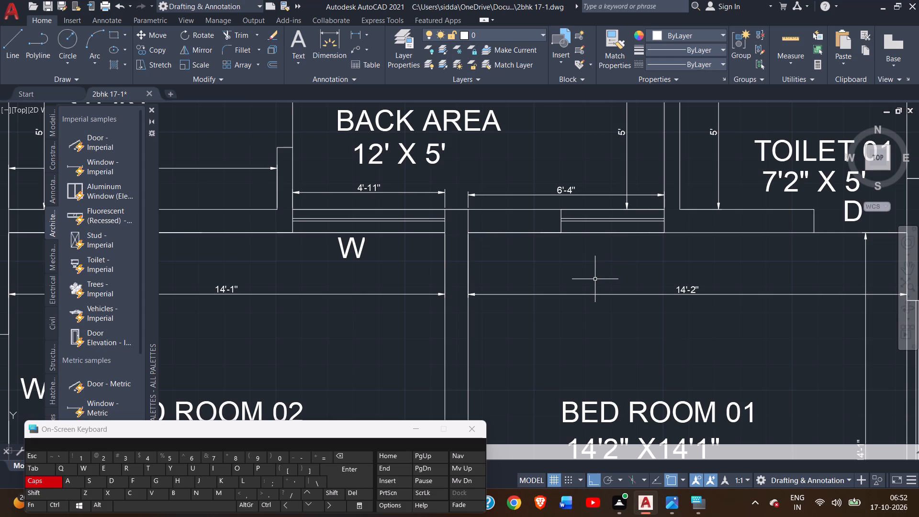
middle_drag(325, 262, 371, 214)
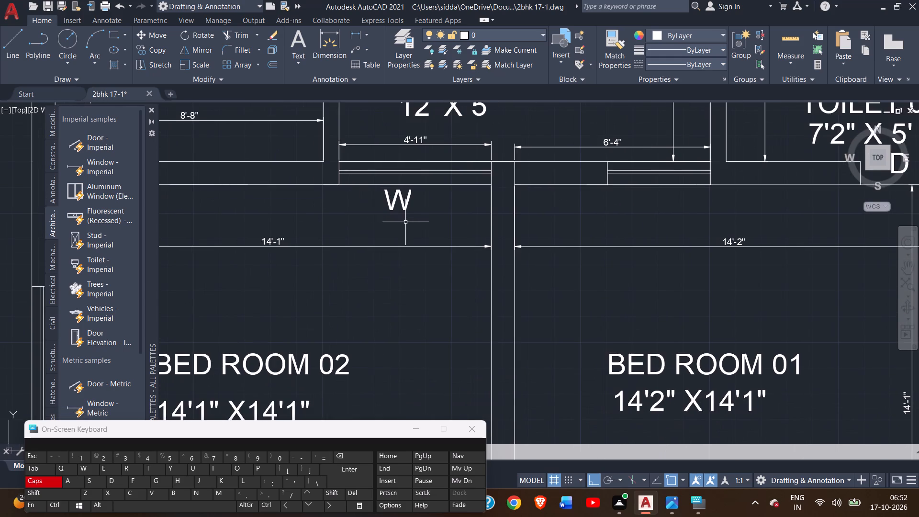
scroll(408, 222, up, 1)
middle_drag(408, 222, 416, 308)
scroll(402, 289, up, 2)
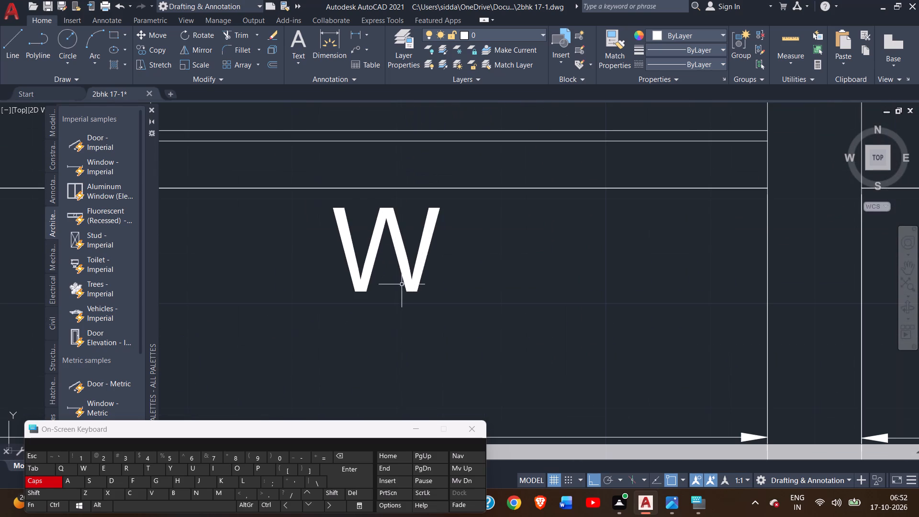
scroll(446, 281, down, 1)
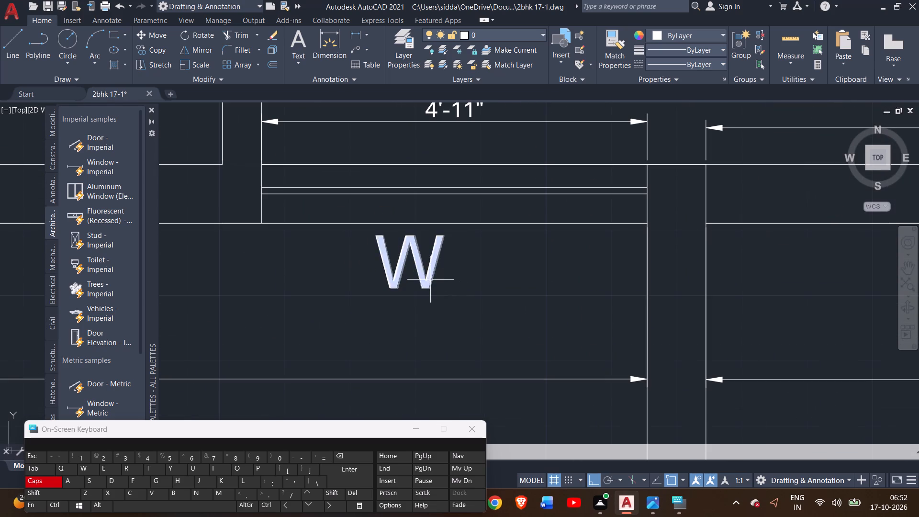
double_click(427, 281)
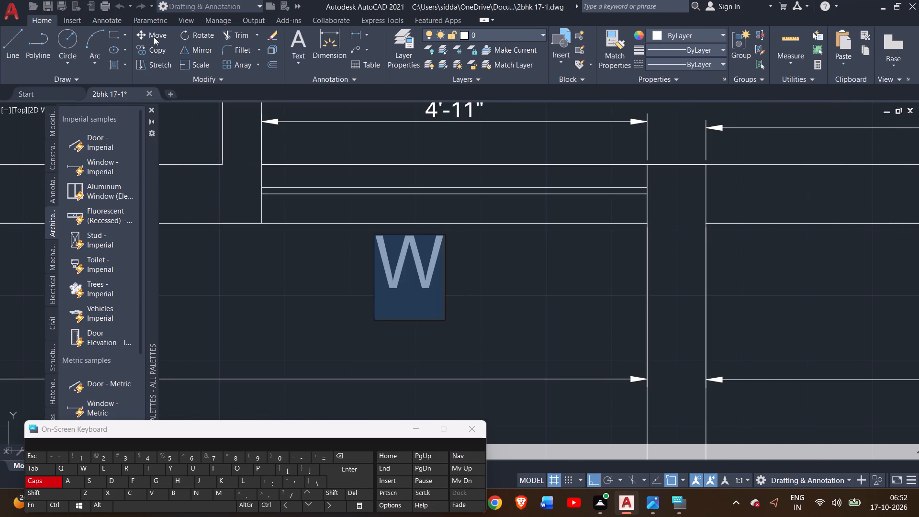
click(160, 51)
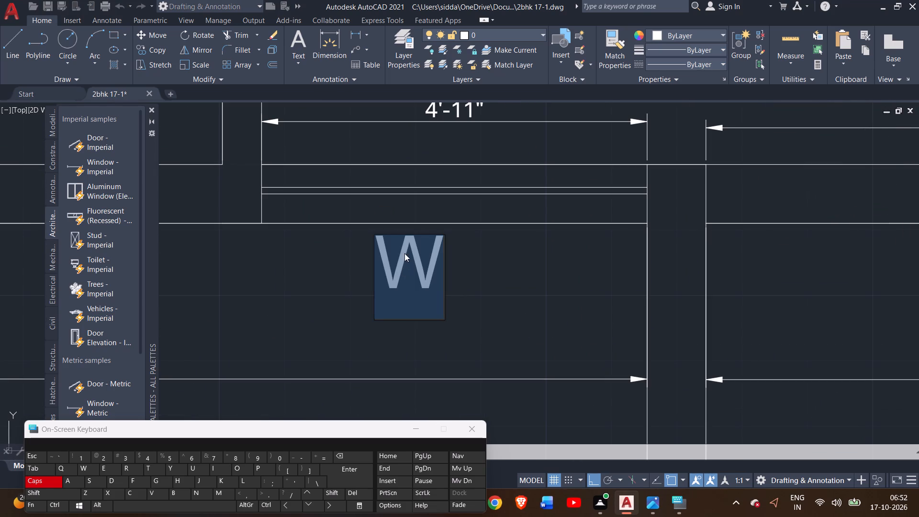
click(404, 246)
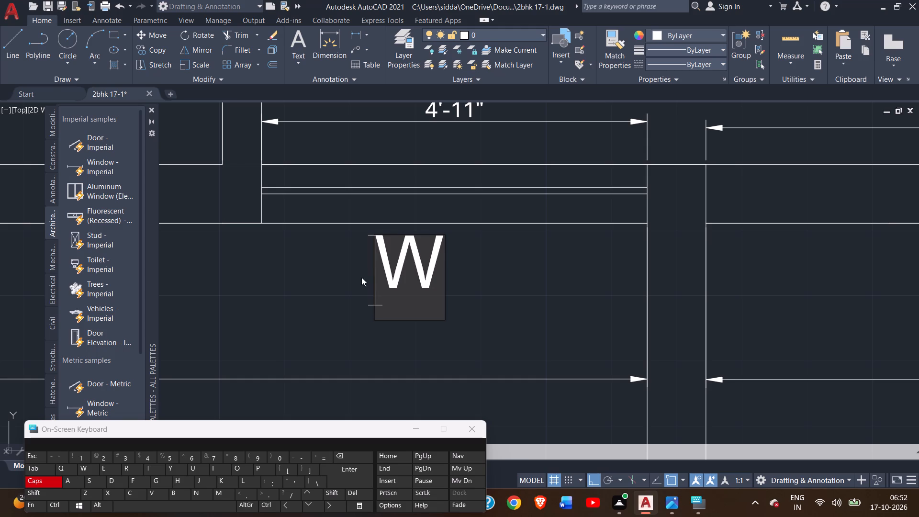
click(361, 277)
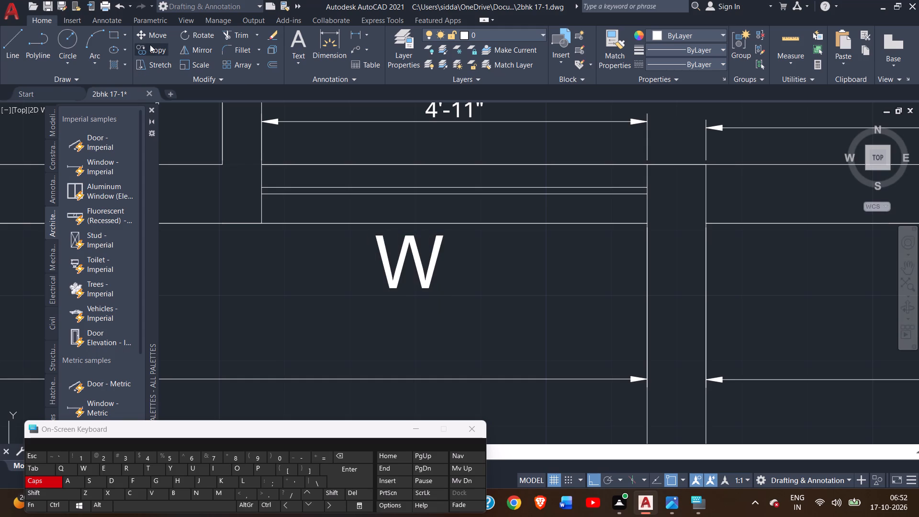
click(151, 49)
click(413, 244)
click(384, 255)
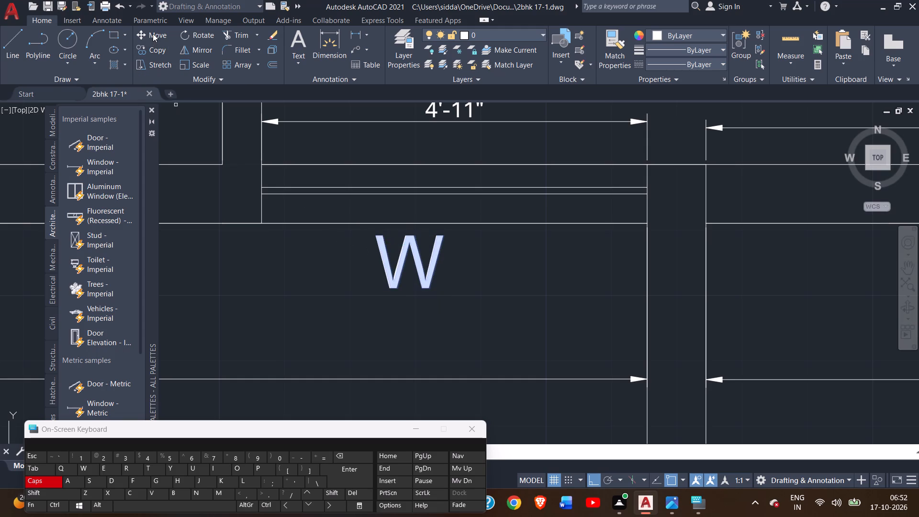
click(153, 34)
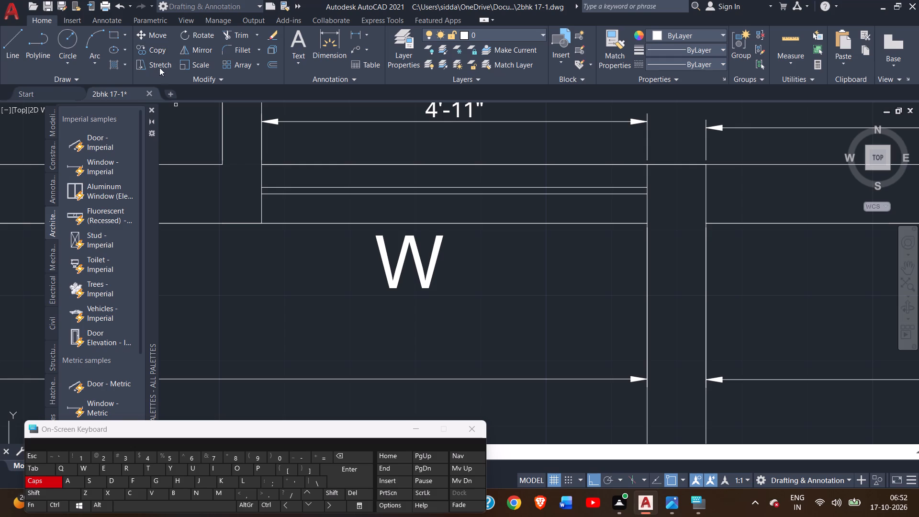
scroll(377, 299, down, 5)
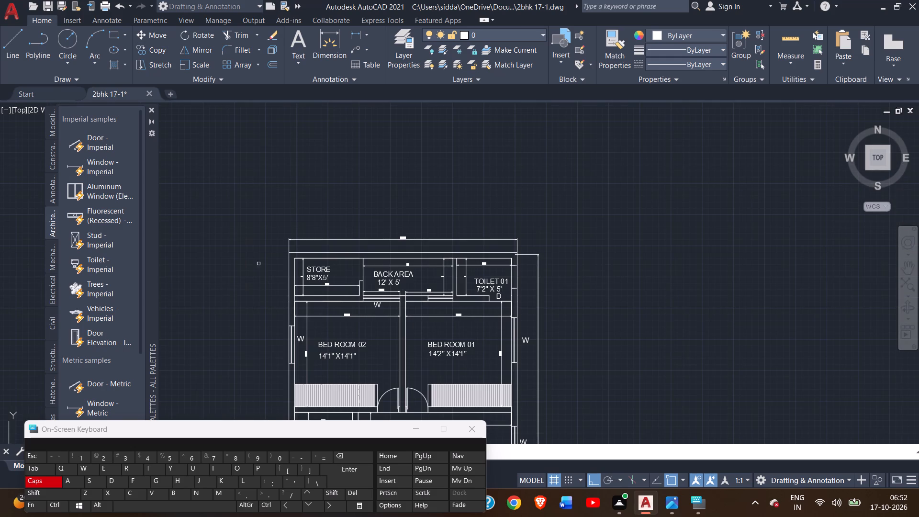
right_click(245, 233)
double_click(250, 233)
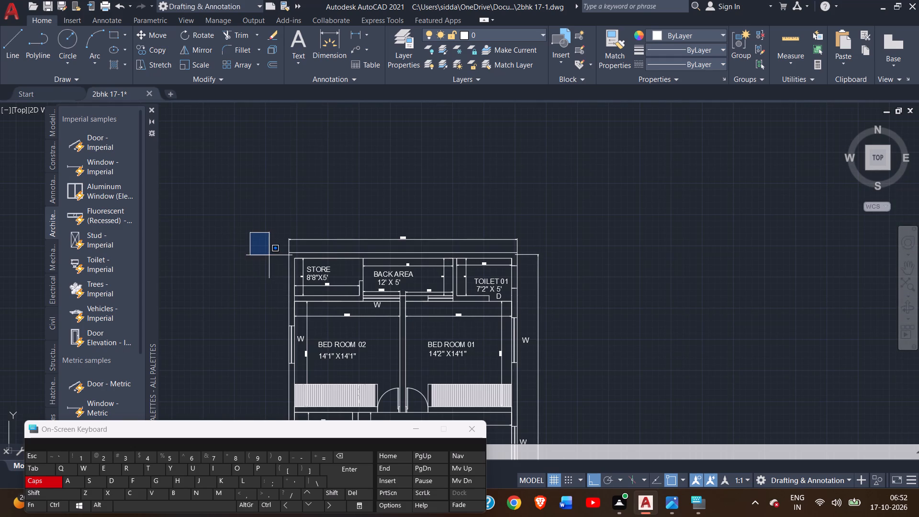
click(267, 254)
Examine the STORE and BACK AREA names, size texts and dimensions, along with the window letter on the BED ROOM 02 side.
scroll(318, 295, up, 5)
middle_drag(325, 291, 370, 325)
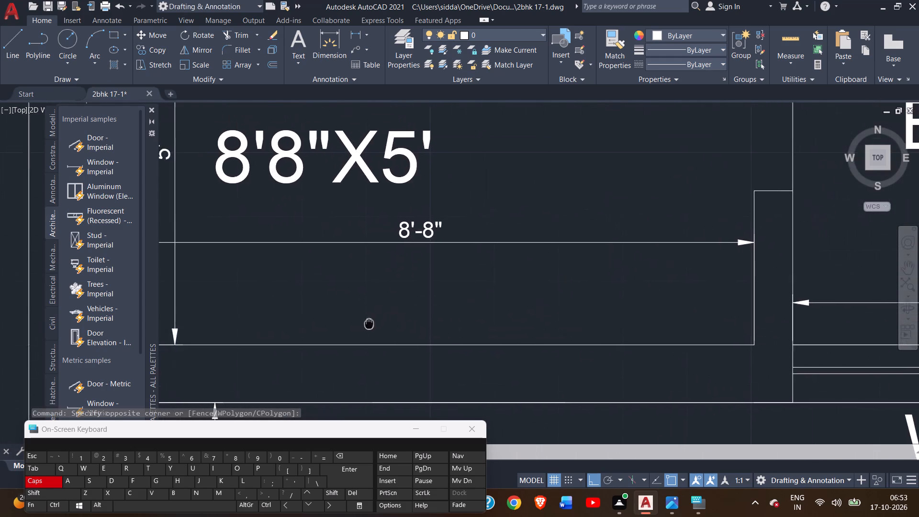
middle_drag(370, 325, 436, 368)
scroll(434, 350, down, 2)
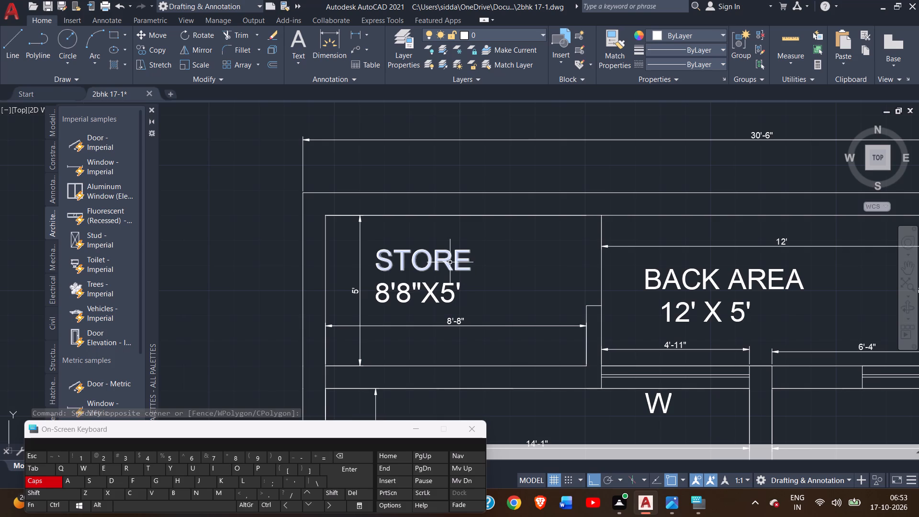
middle_drag(499, 296, 447, 195)
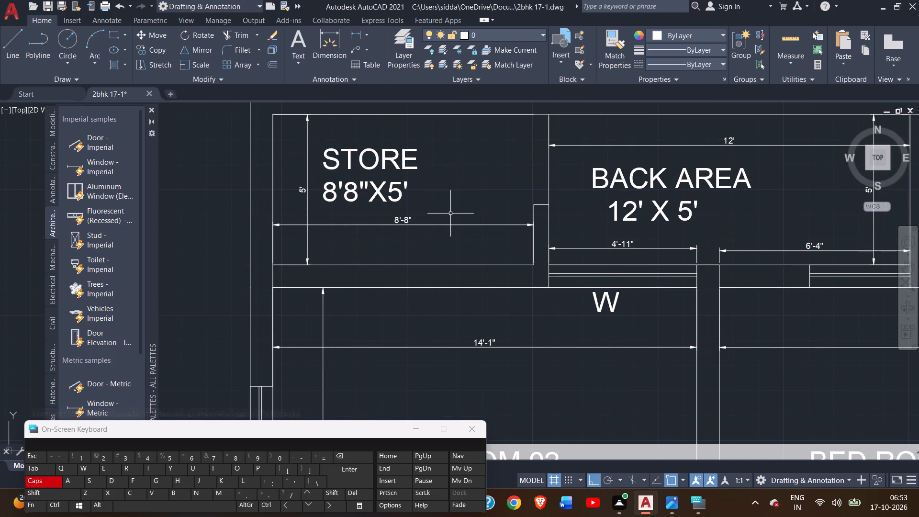
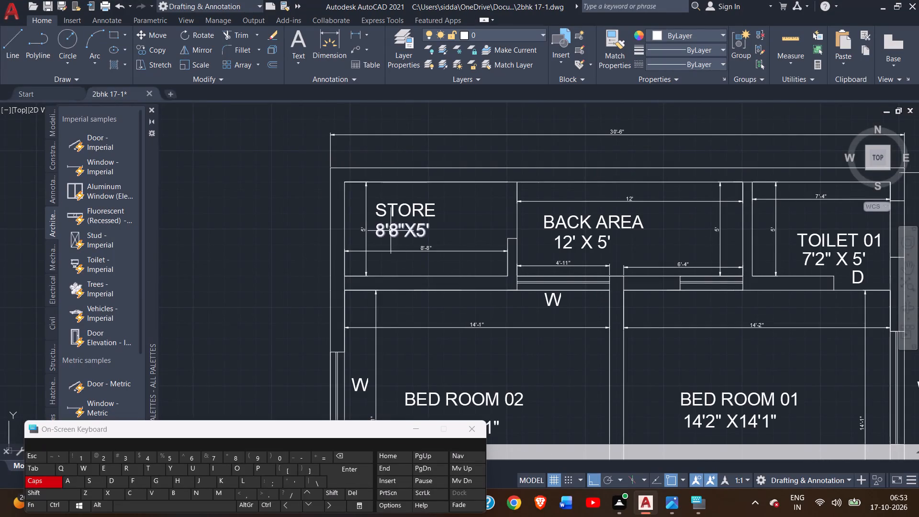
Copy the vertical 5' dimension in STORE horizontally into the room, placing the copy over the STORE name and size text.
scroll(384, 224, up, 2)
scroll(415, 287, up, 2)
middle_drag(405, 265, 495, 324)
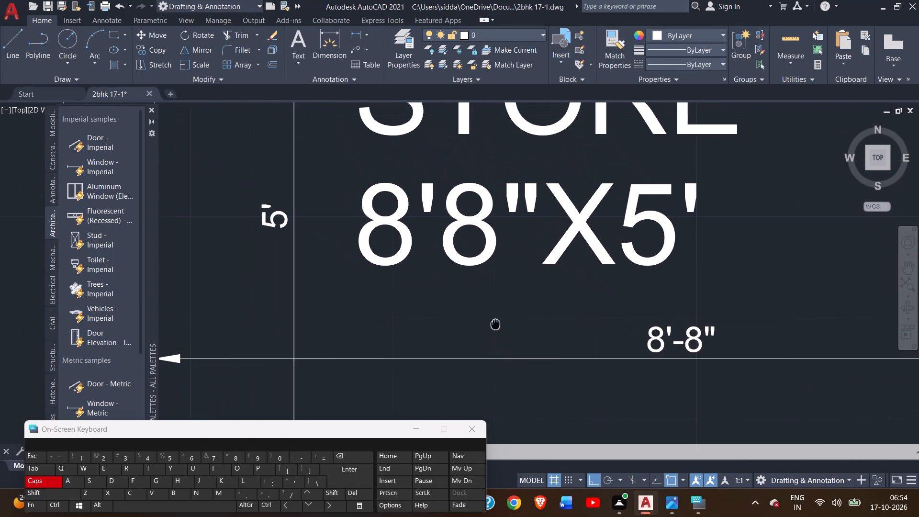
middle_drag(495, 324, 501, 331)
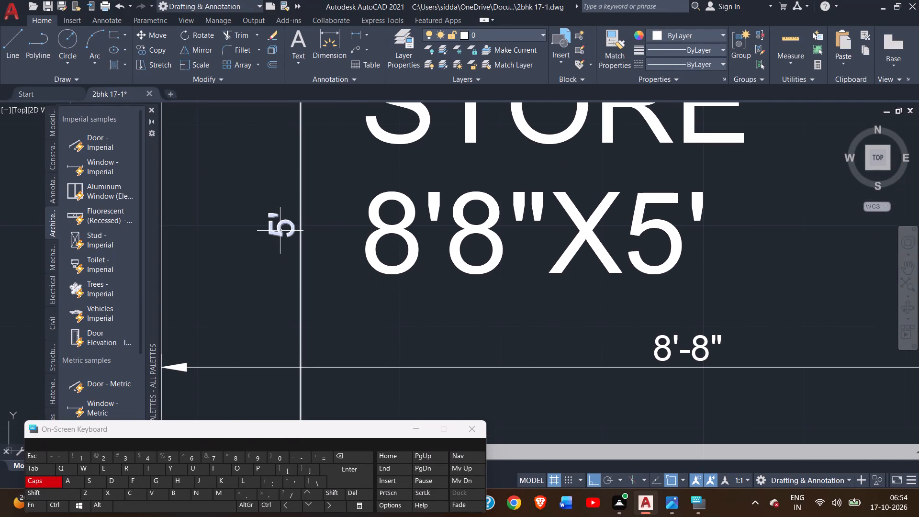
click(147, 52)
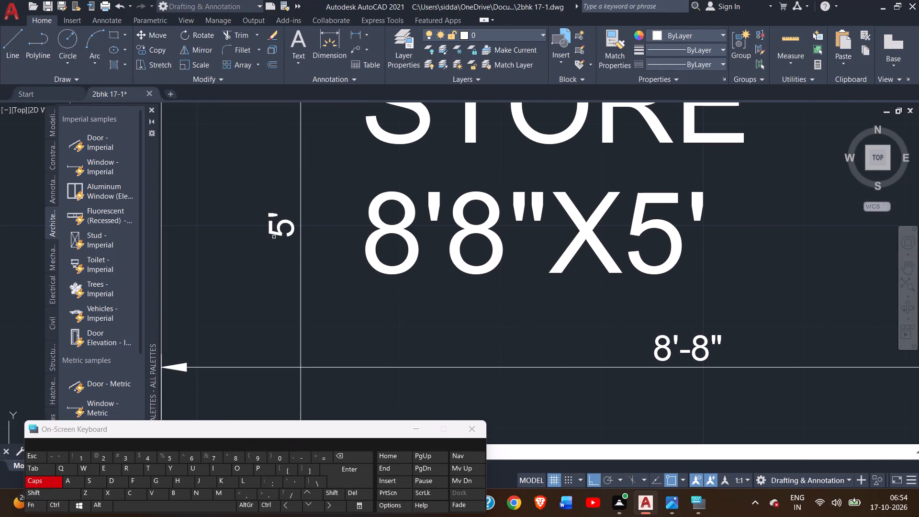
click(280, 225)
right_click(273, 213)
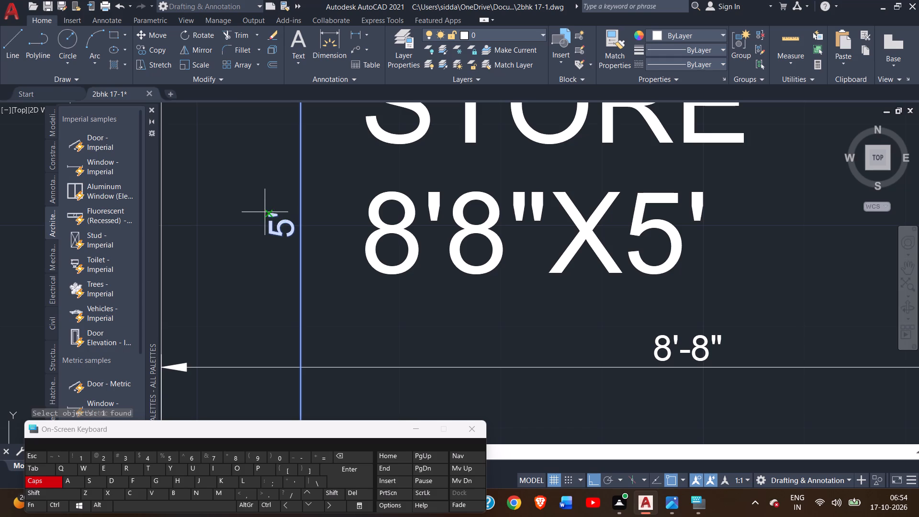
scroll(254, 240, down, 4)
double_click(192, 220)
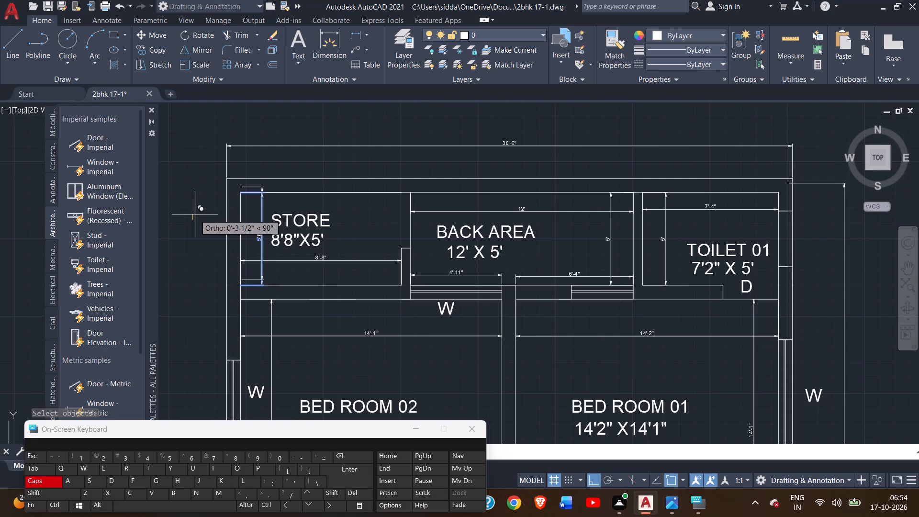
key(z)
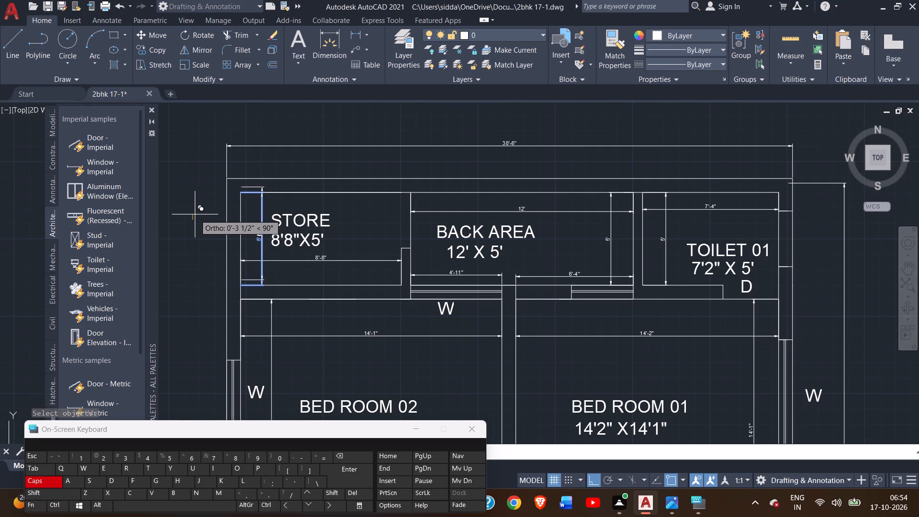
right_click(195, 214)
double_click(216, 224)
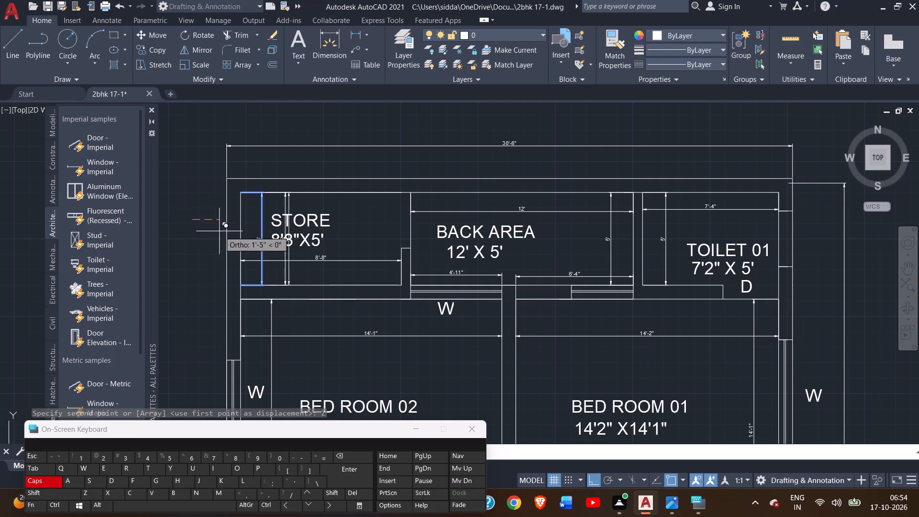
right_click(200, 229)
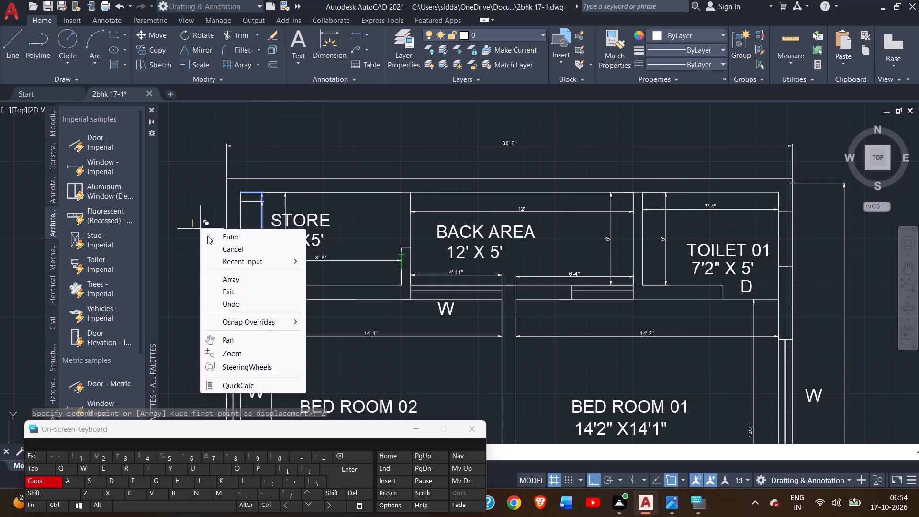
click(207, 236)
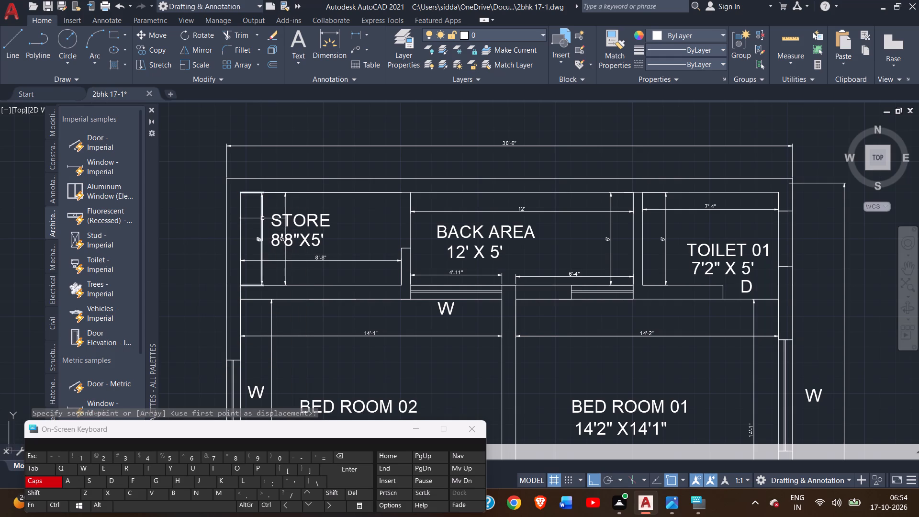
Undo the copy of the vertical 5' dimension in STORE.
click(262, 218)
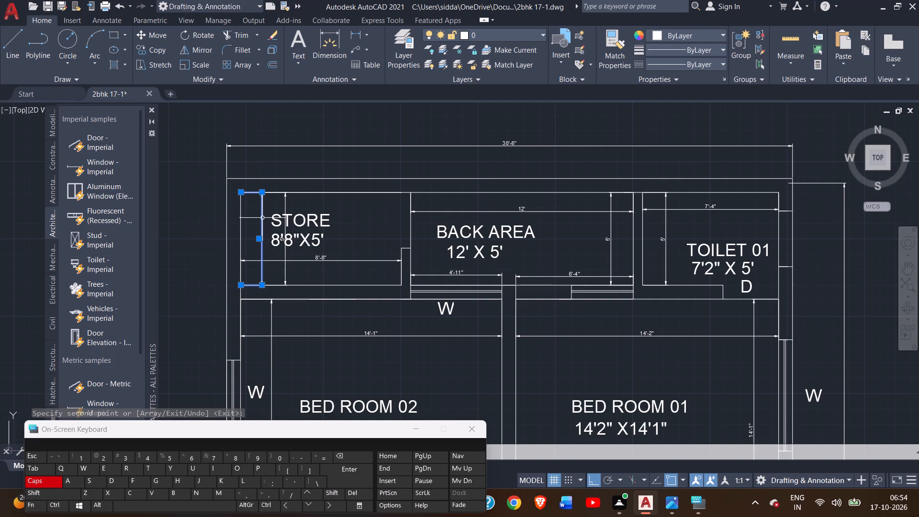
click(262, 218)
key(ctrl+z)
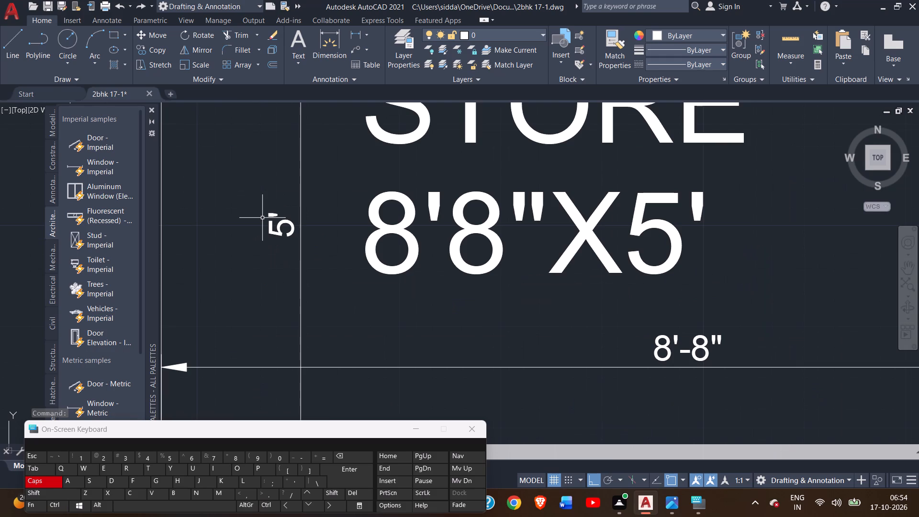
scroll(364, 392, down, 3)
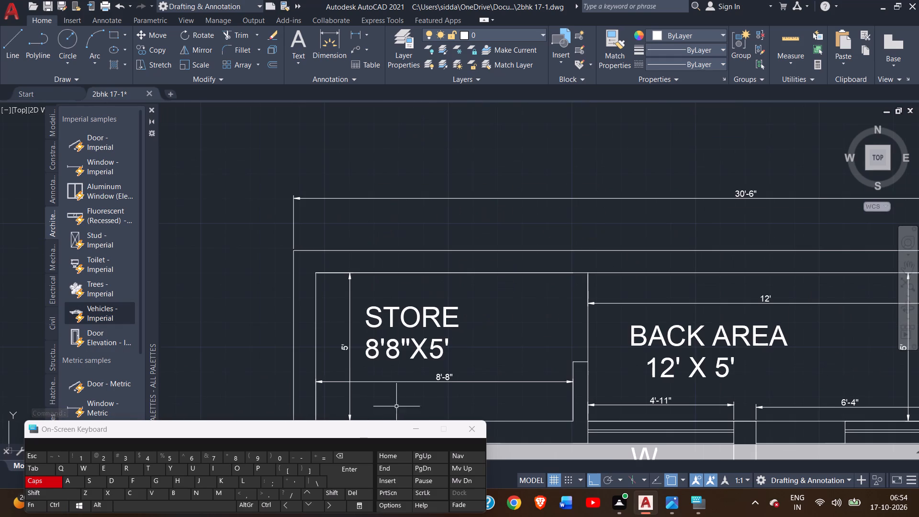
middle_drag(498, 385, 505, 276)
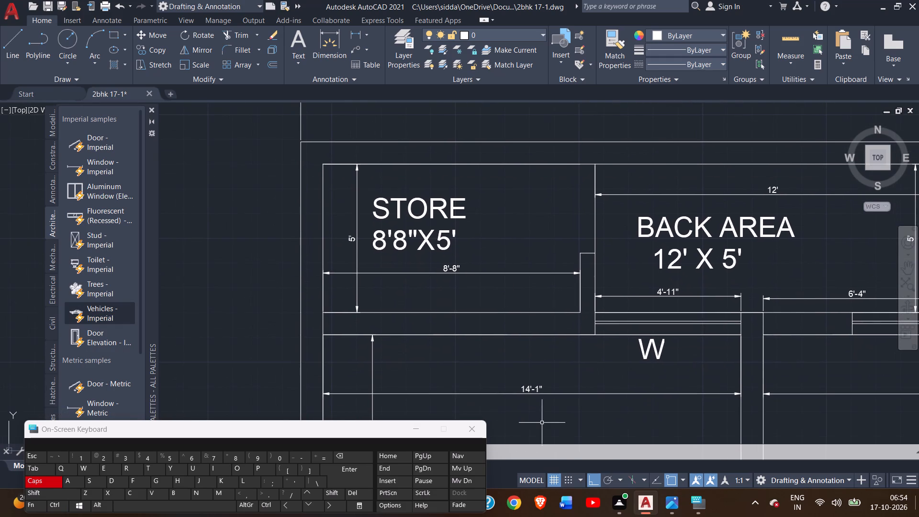
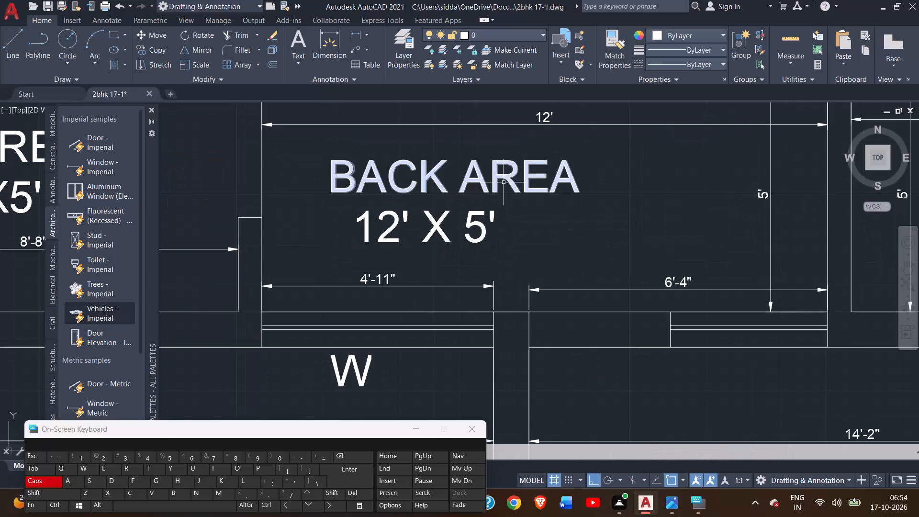
Examine the floor plan's room labels, dimensions and doors from BACK AREA and TOILET 01 down to the car porch and guest room.
scroll(507, 196, down, 1)
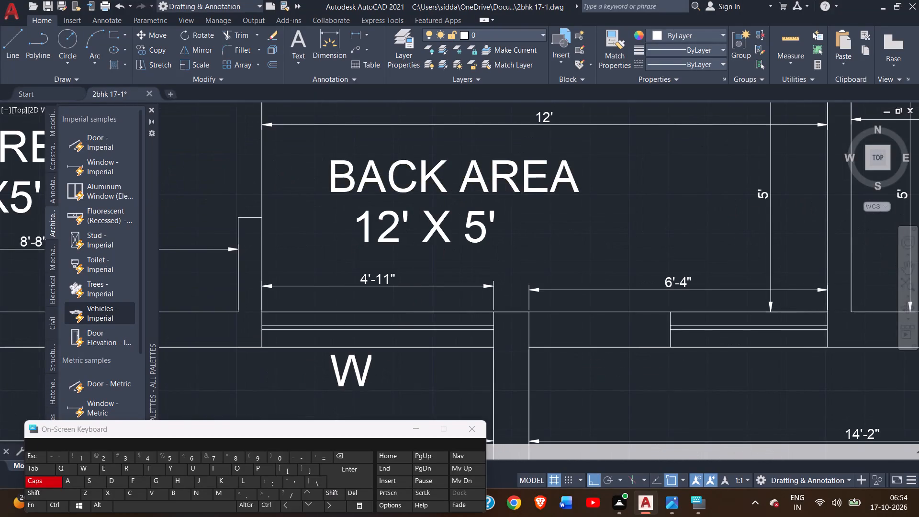
scroll(548, 206, down, 1)
middle_drag(548, 206, 497, 178)
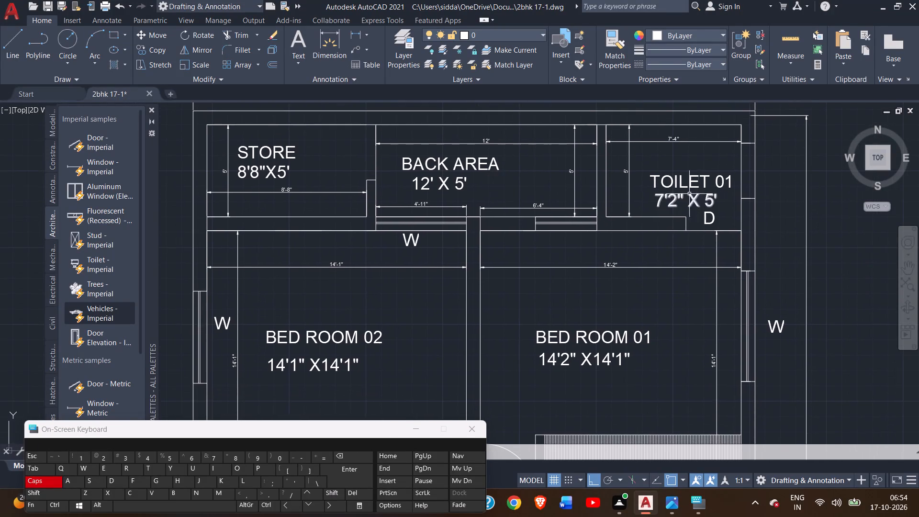
scroll(684, 194, up, 2)
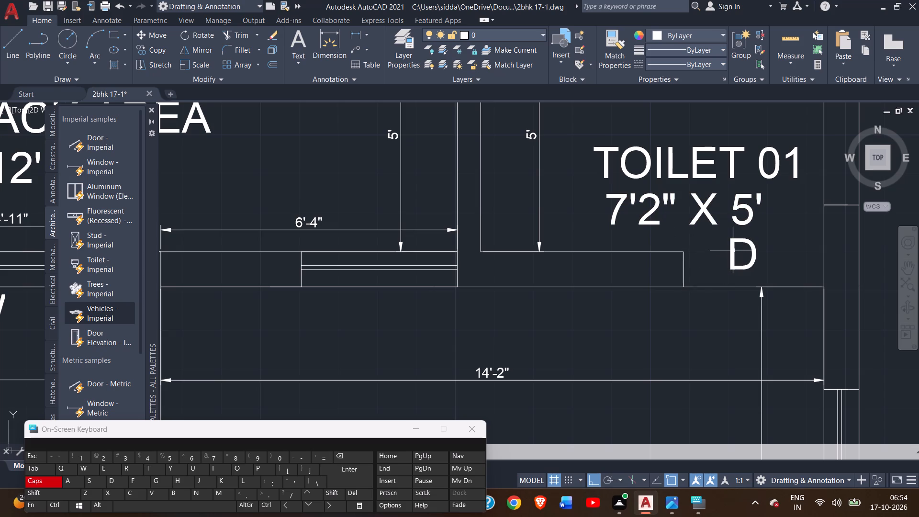
scroll(679, 277, down, 2)
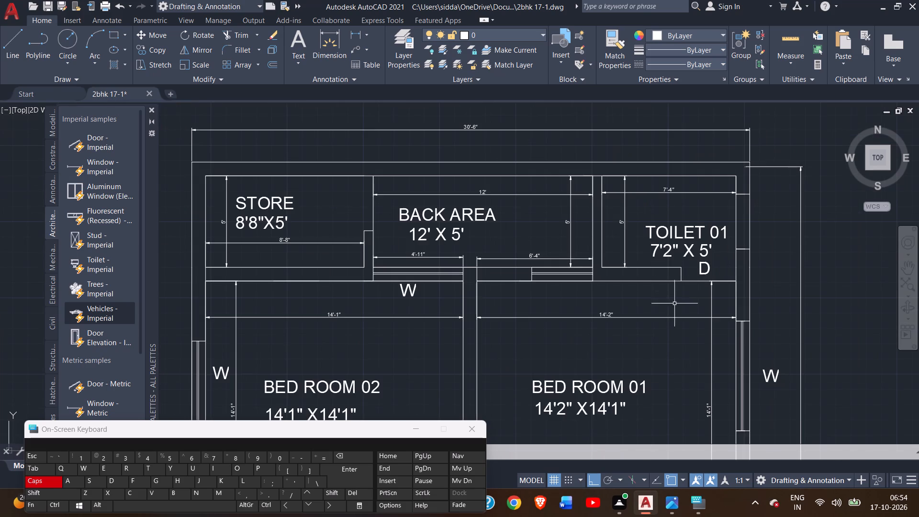
middle_drag(670, 303, 628, 236)
middle_drag(602, 289, 657, 211)
middle_drag(618, 277, 662, 140)
middle_drag(594, 304, 646, 199)
scroll(394, 248, down, 1)
middle_drag(402, 245, 401, 178)
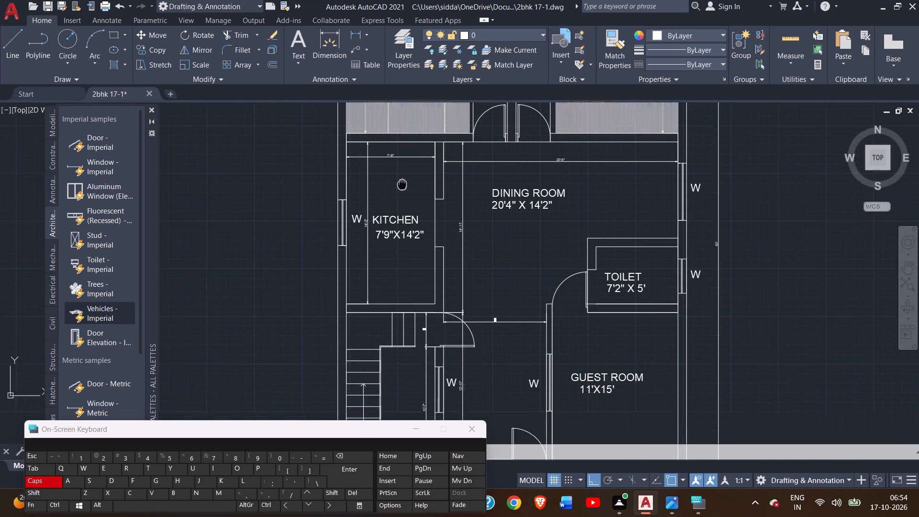
middle_drag(401, 178, 394, 115)
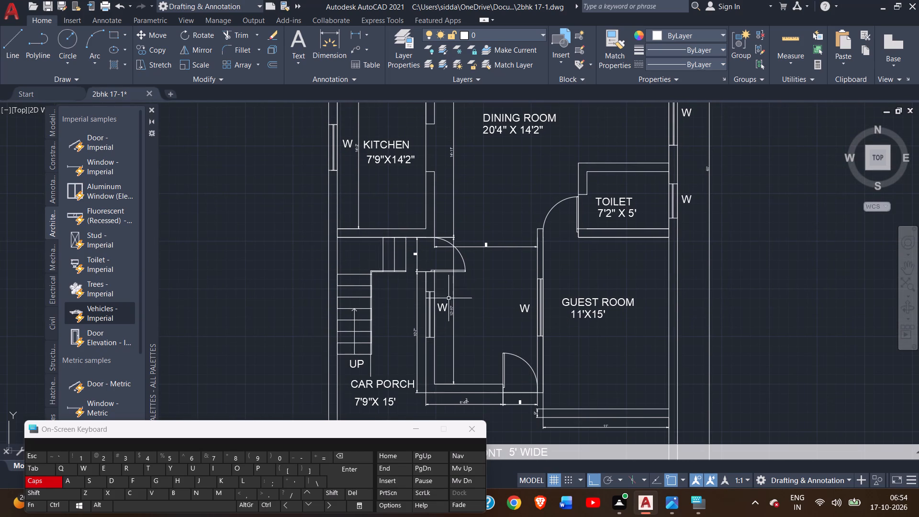
scroll(448, 298, up, 2)
scroll(427, 239, down, 3)
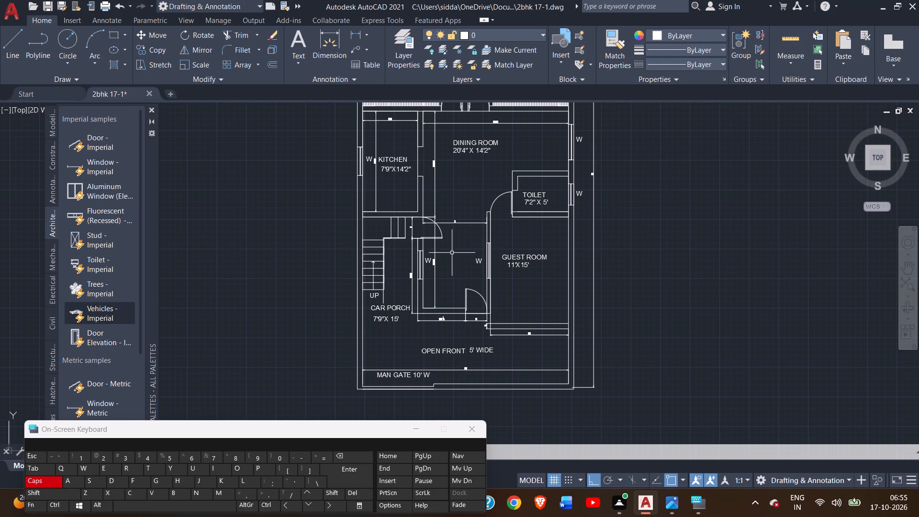
Draw a straight line across the toilet door opening, from the toilet's lower wall corner to the guest room wall.
scroll(486, 207, up, 3)
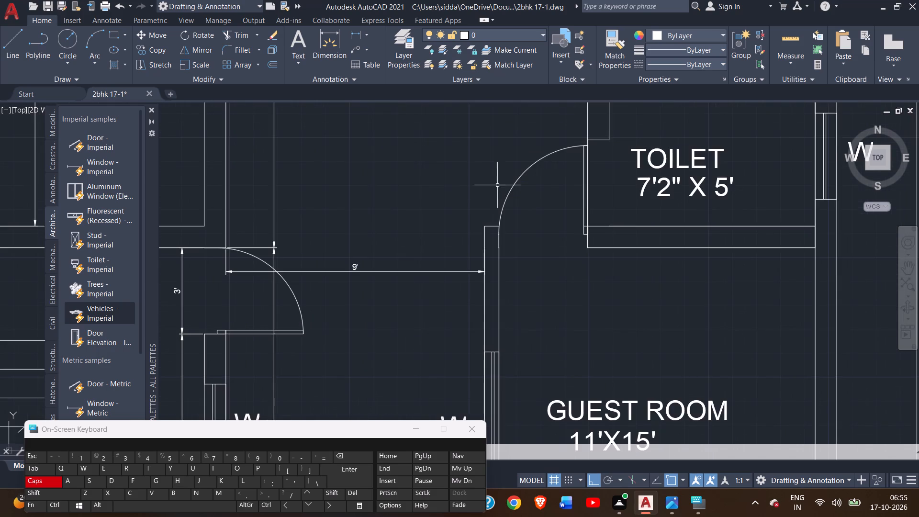
scroll(498, 185, up, 2)
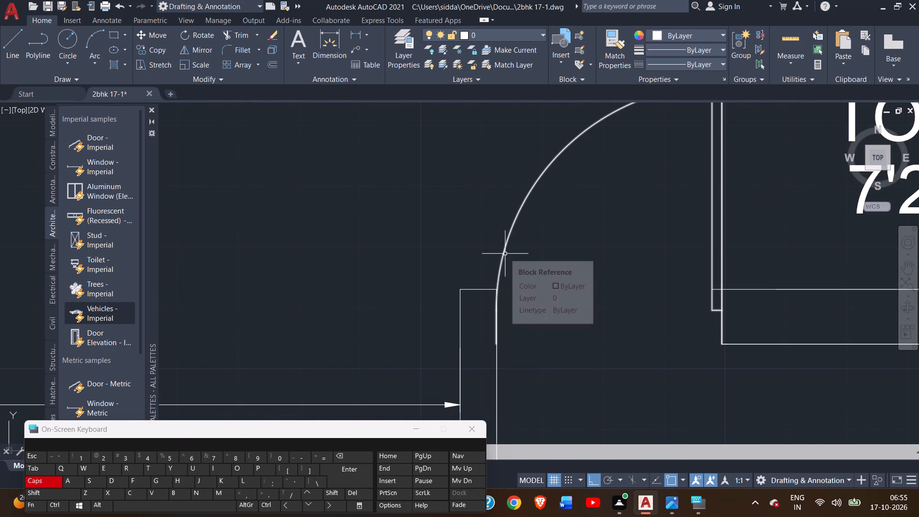
double_click(8, 48)
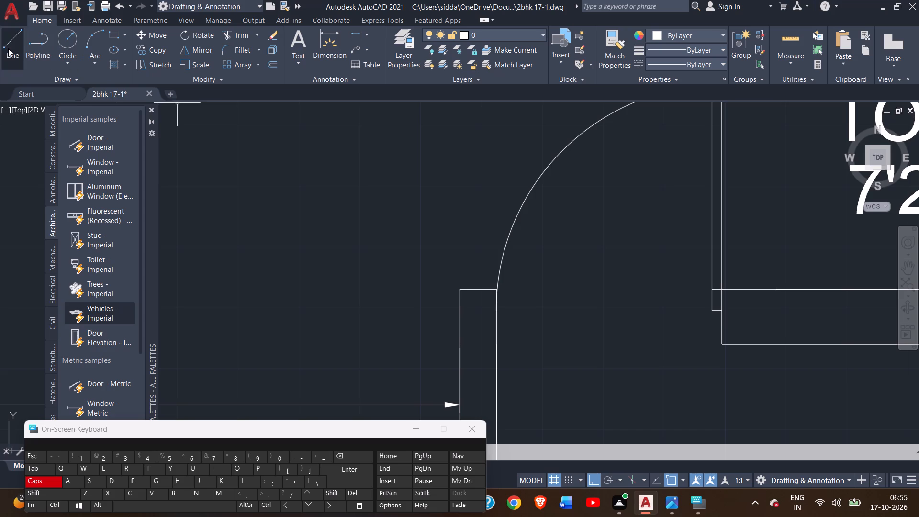
click(723, 345)
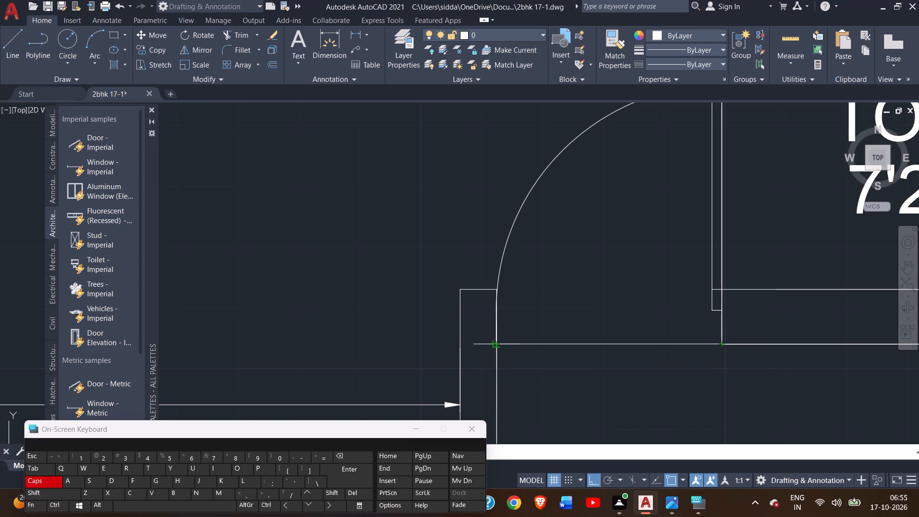
double_click(496, 345)
right_click(524, 318)
click(553, 326)
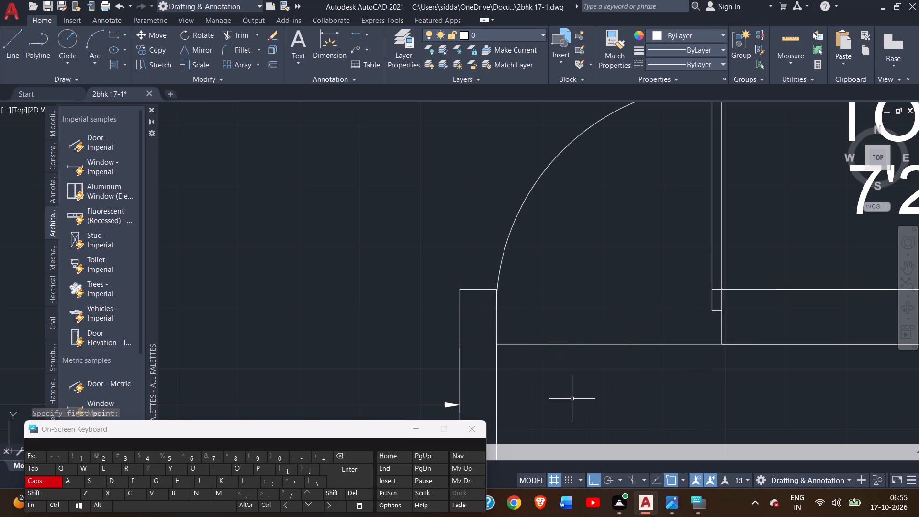
Examine the closed toilet door opening, the dining room, the bedroom wardrobes and the BED ROOM 02 label.
scroll(572, 399, down, 2)
middle_drag(572, 399, 537, 314)
scroll(531, 286, up, 2)
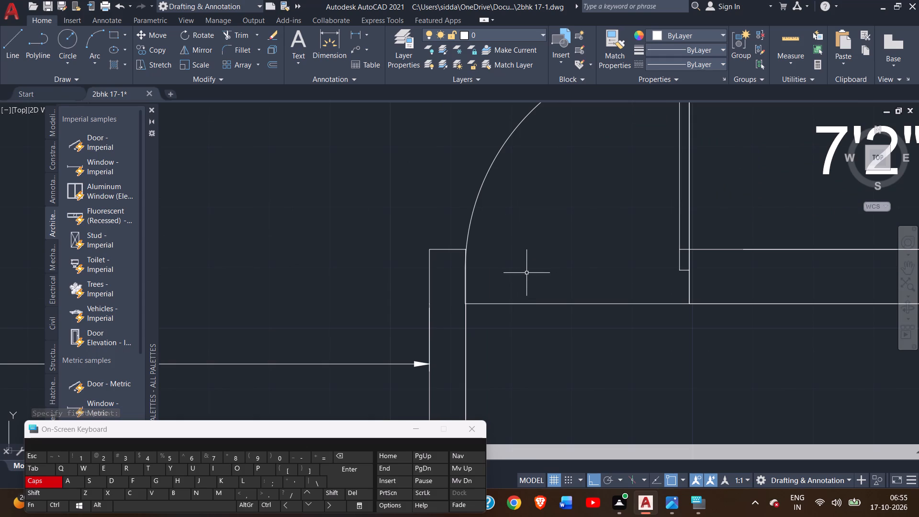
scroll(527, 273, down, 4)
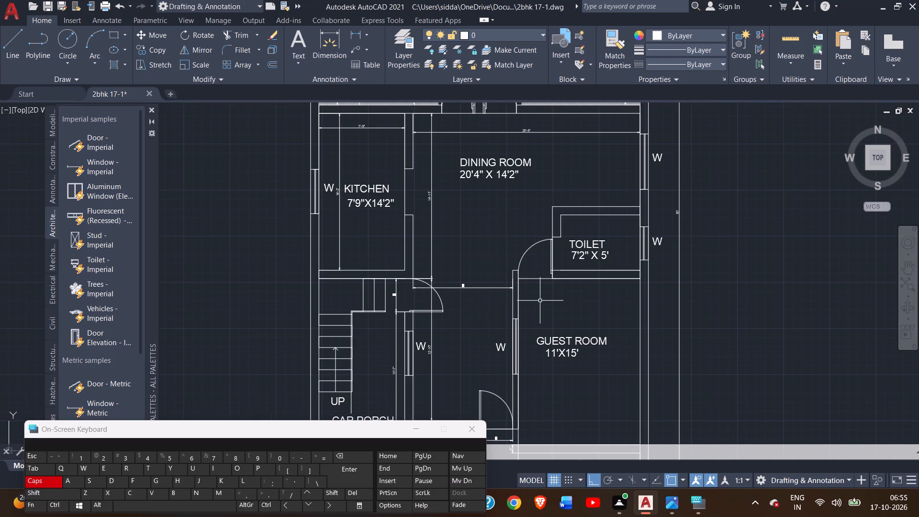
middle_drag(540, 302, 549, 316)
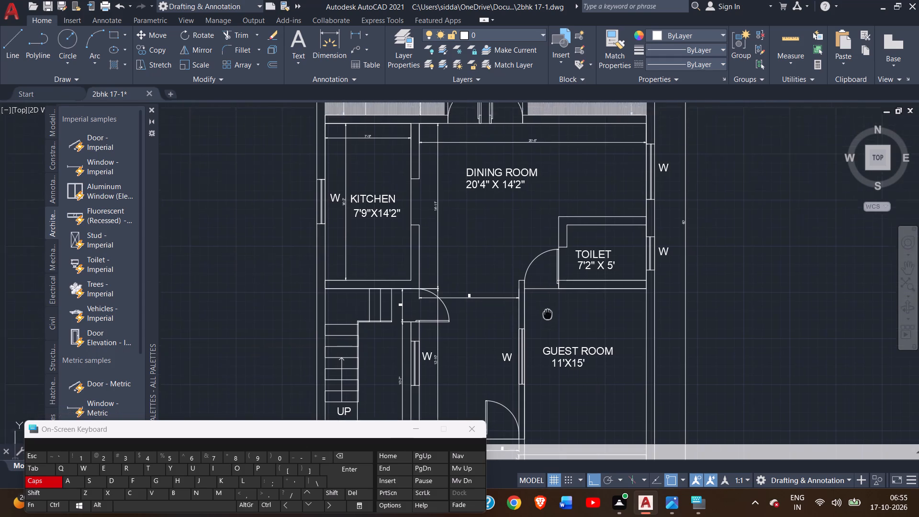
middle_drag(549, 316, 569, 371)
scroll(504, 217, up, 2)
middle_drag(504, 217, 519, 272)
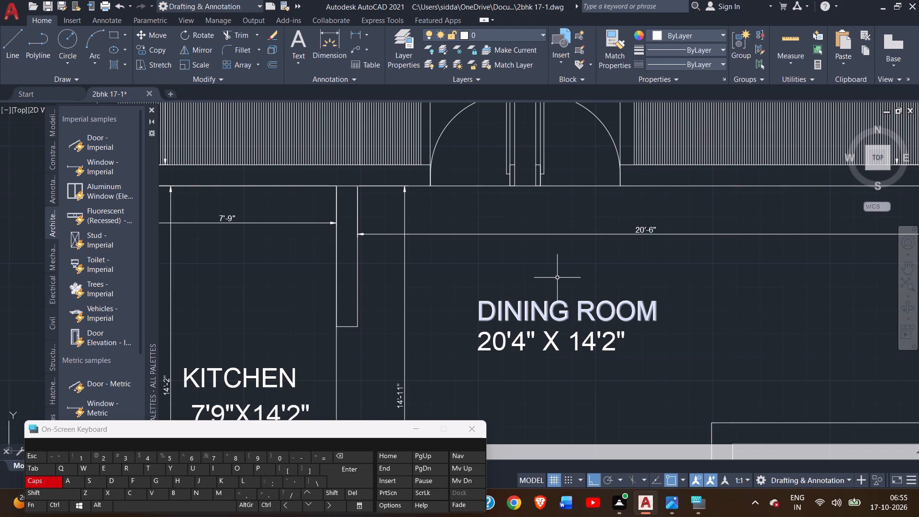
scroll(548, 290, down, 1)
middle_drag(507, 289, 583, 398)
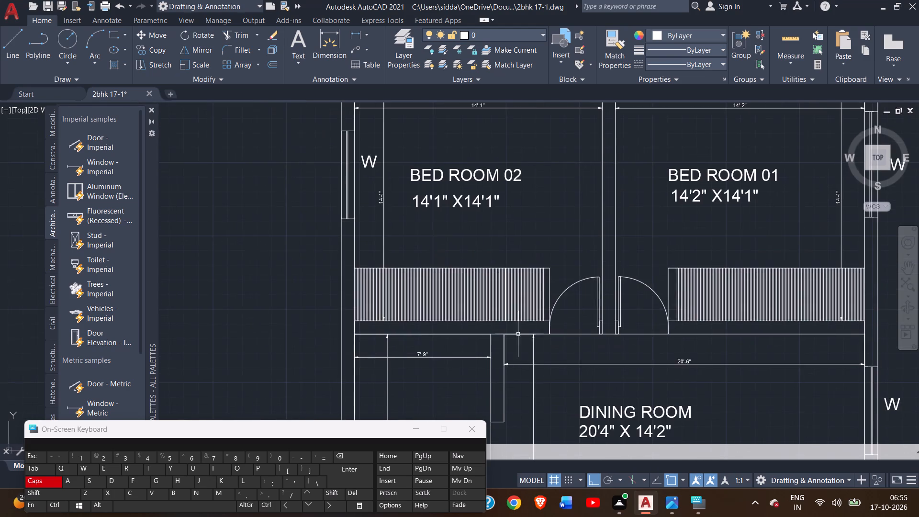
scroll(464, 266, up, 5)
scroll(478, 303, down, 1)
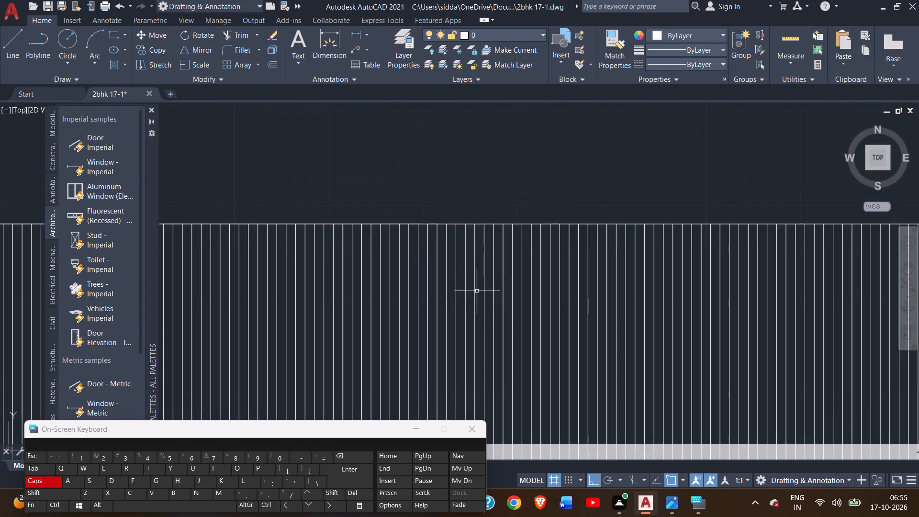
scroll(475, 282, down, 2)
middle_drag(467, 191, 526, 332)
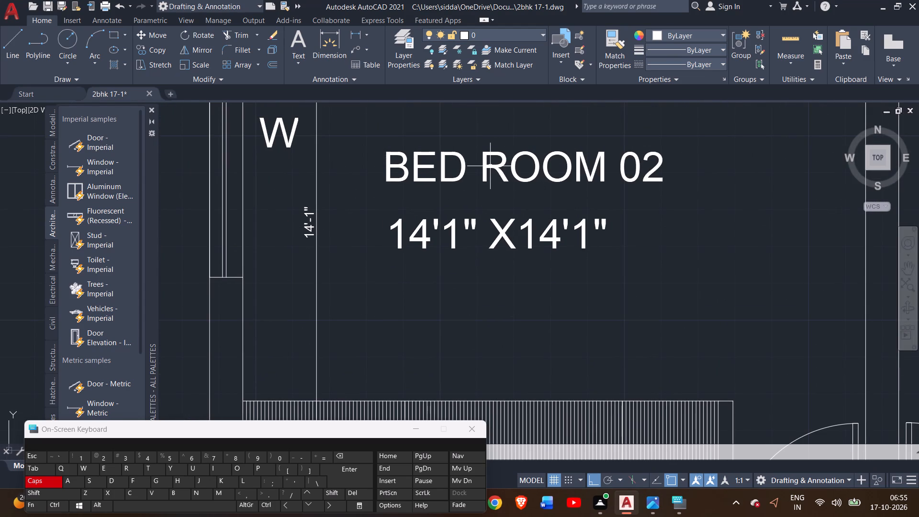
click(494, 164)
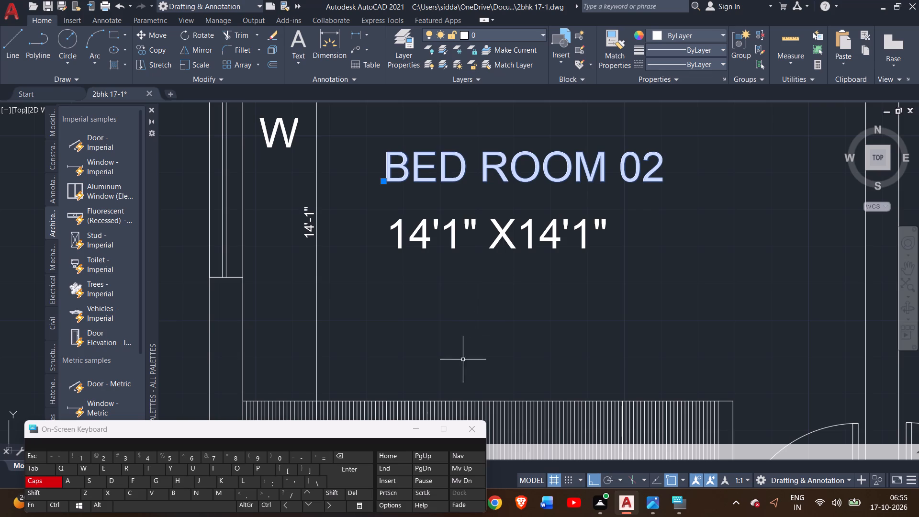
key(Escape)
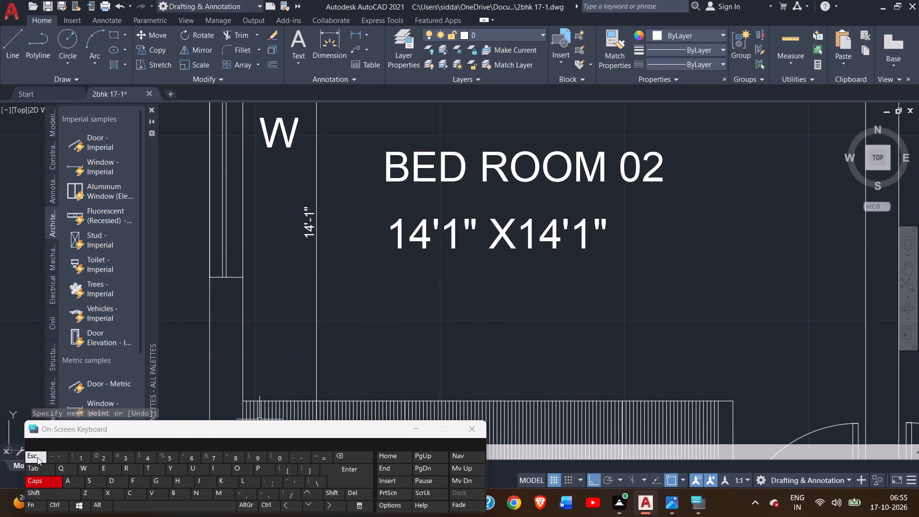
Examine the KITCHEN and OPEN FRONT labels and the surrounding dining, guest room and car porch areas.
scroll(382, 326, down, 3)
middle_drag(409, 324, 449, 189)
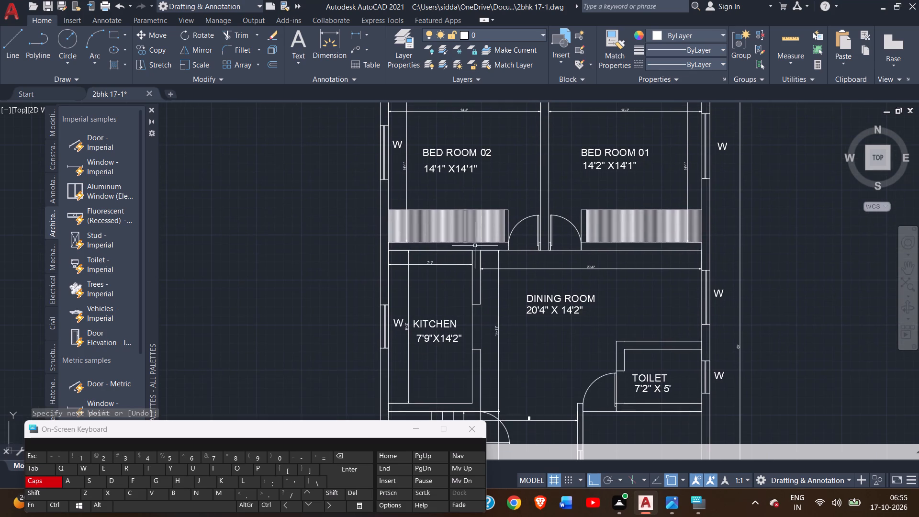
scroll(528, 318, up, 1)
middle_drag(528, 317, 505, 243)
scroll(381, 254, up, 2)
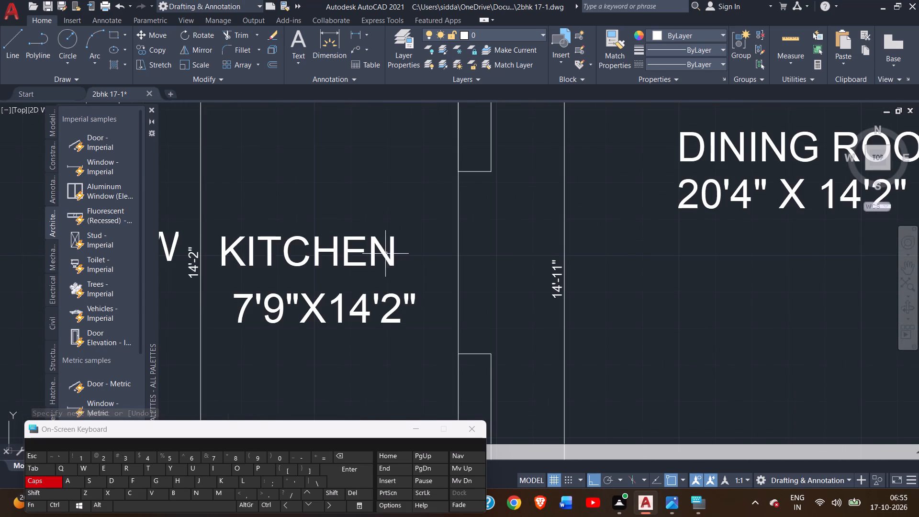
click(381, 252)
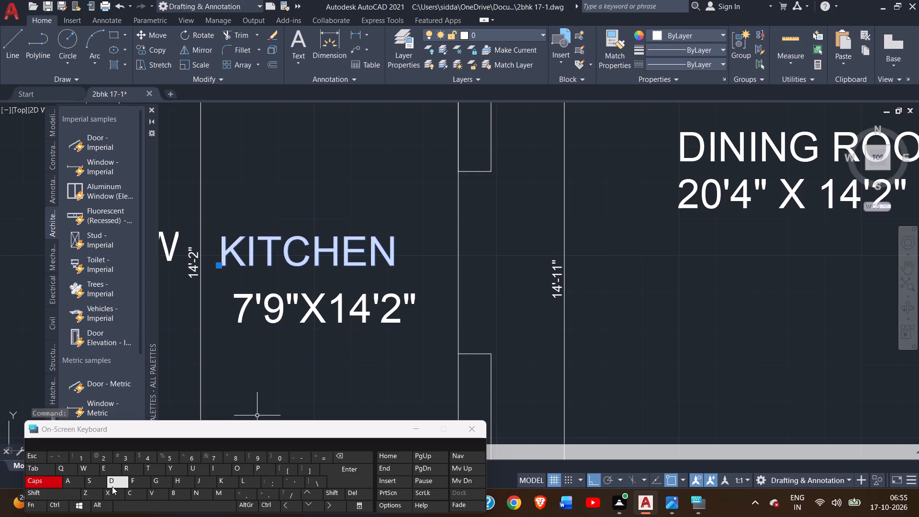
key(Escape)
scroll(346, 340, down, 2)
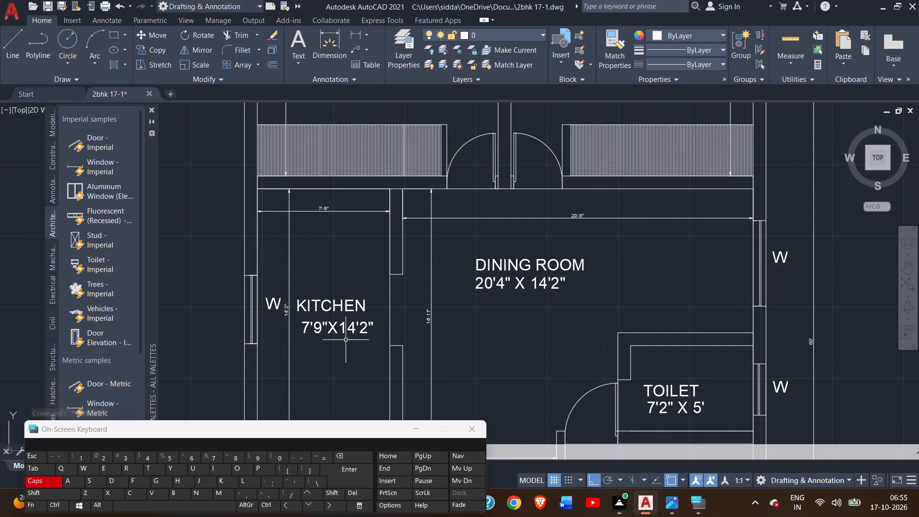
scroll(349, 364, down, 2)
middle_drag(399, 330, 405, 233)
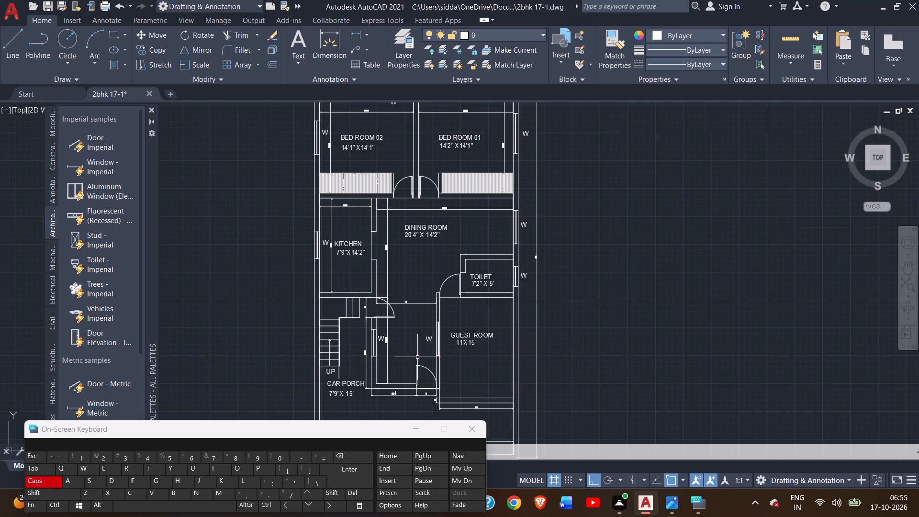
middle_drag(418, 355, 417, 288)
scroll(390, 371, up, 2)
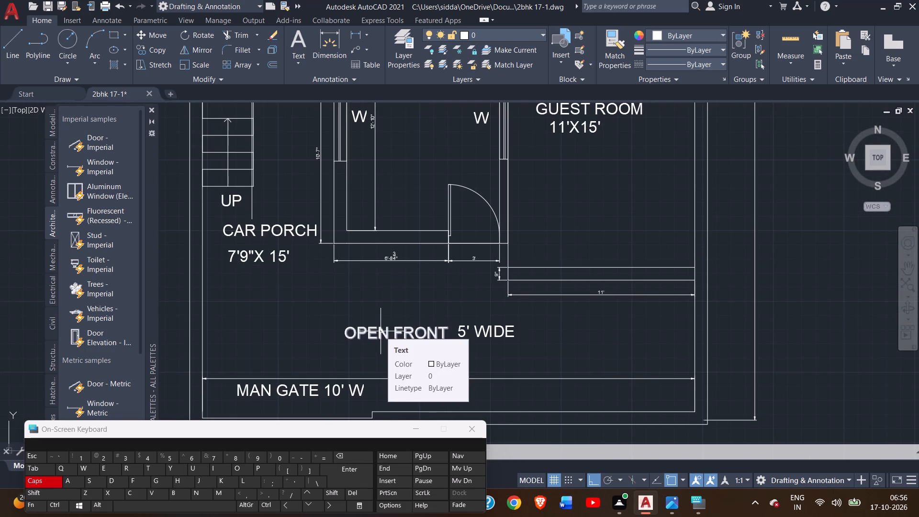
click(381, 331)
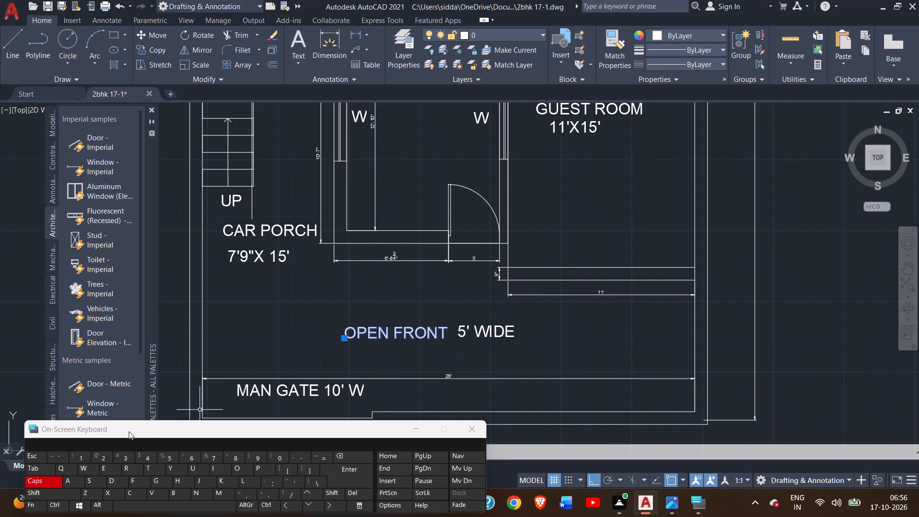
key(Escape)
key(Escape)
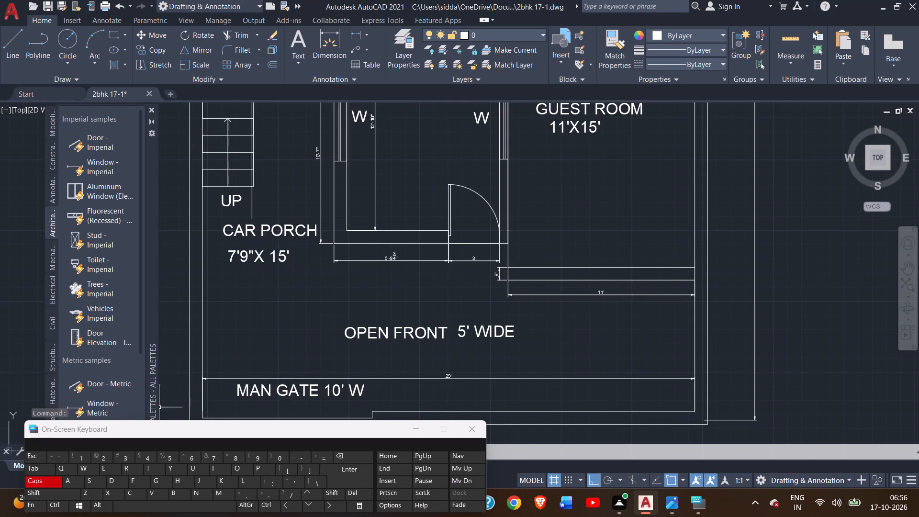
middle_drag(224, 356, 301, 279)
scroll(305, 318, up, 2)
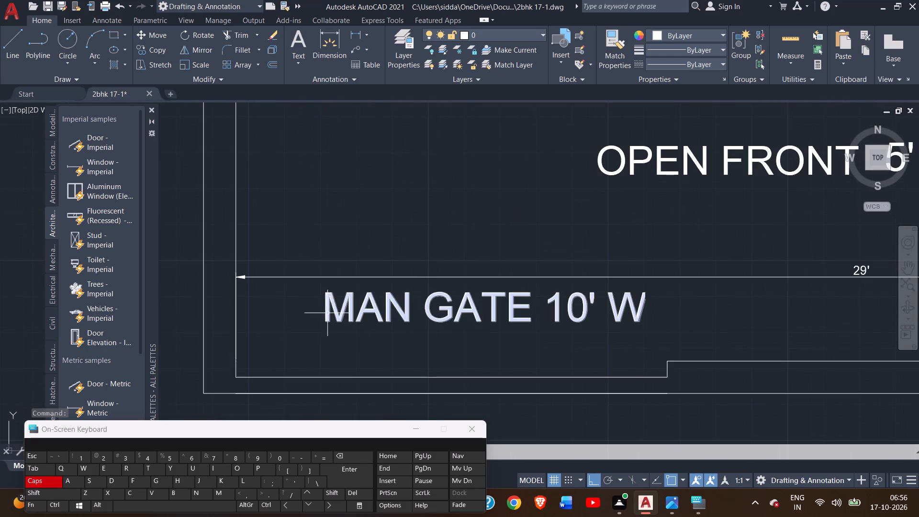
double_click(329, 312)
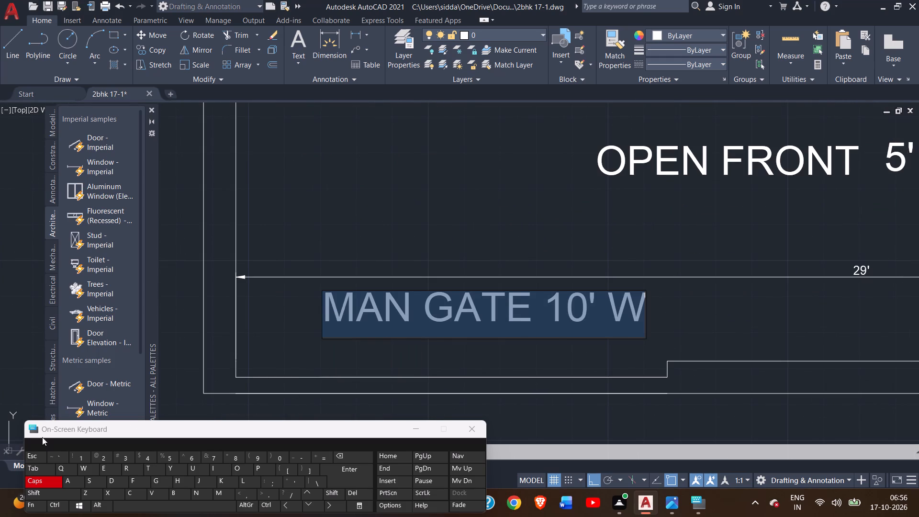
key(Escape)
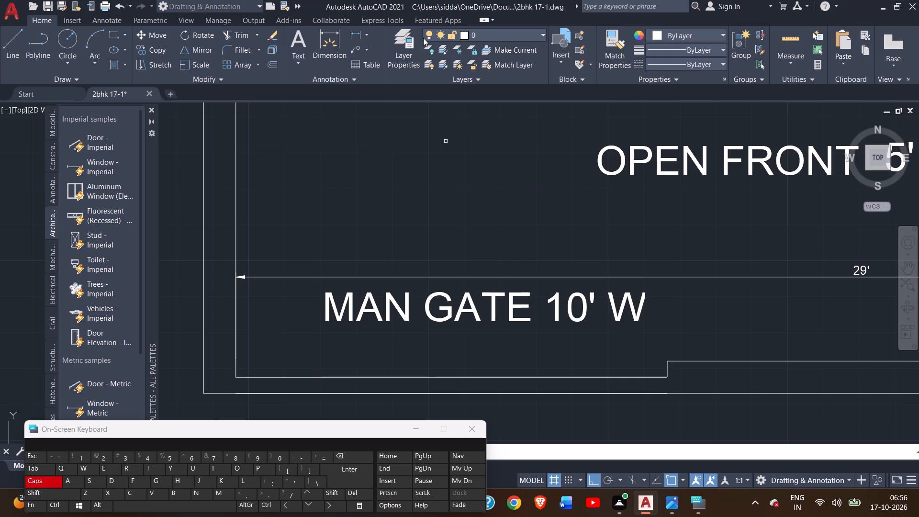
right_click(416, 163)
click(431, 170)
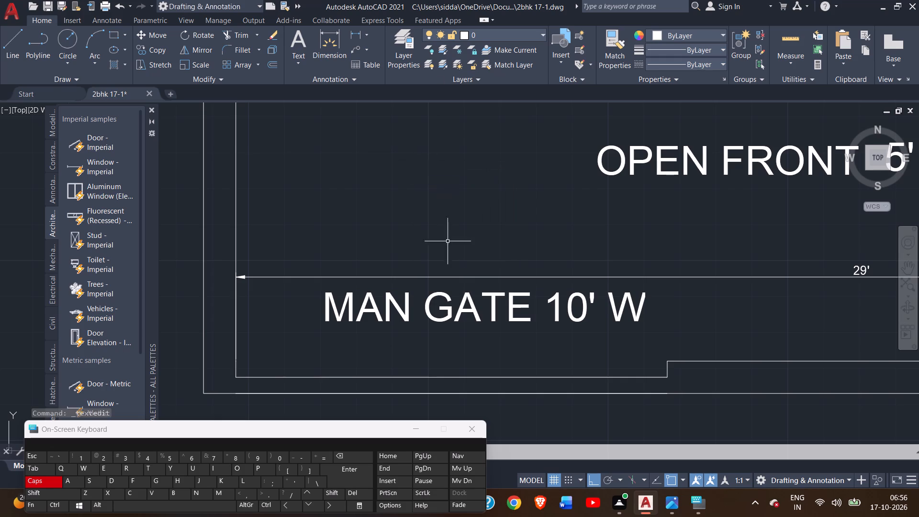
Examine the MAN GATE 10' W label and the nearby OPEN FRONT and CAR PORCH labels.
scroll(560, 305, down, 2)
scroll(560, 305, up, 3)
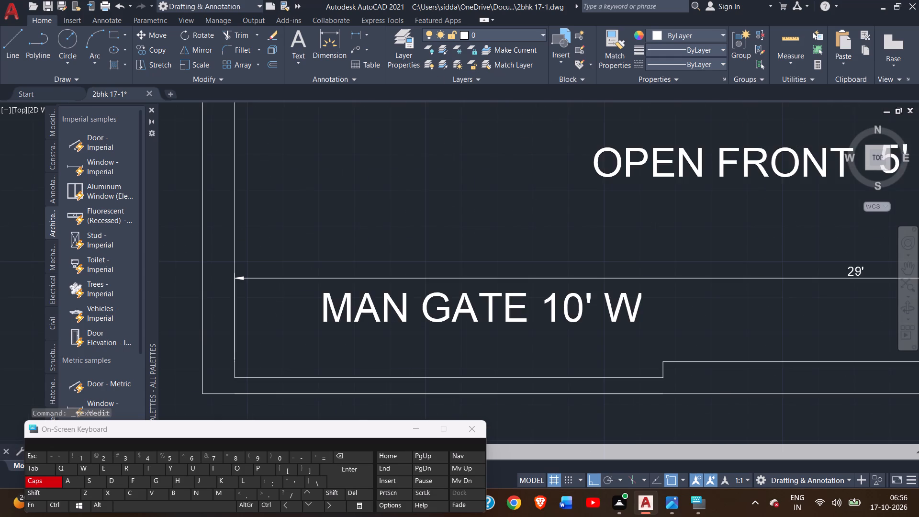
click(567, 292)
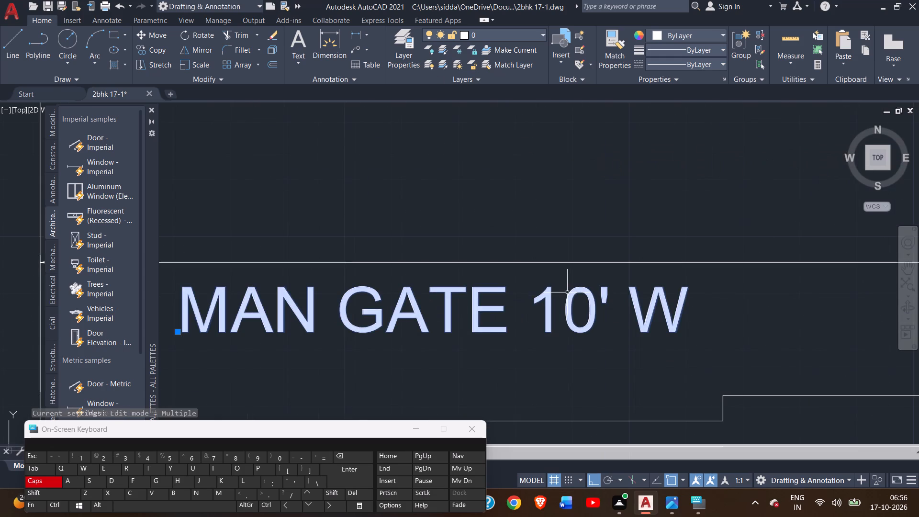
scroll(565, 308, down, 2)
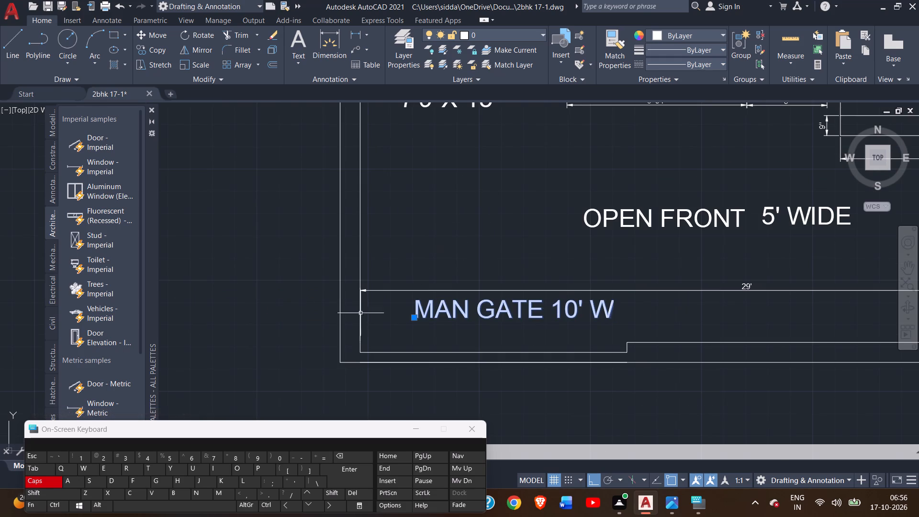
key(Escape)
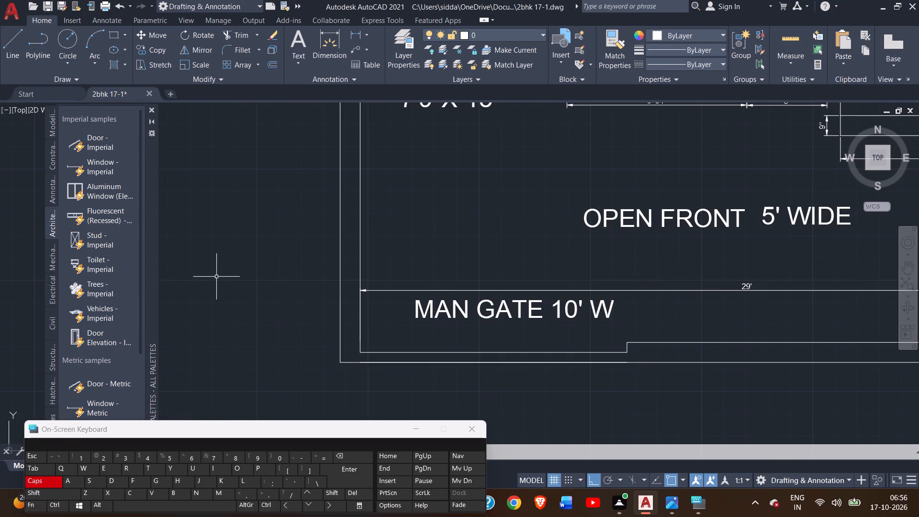
middle_drag(232, 280, 171, 382)
scroll(328, 173, up, 1)
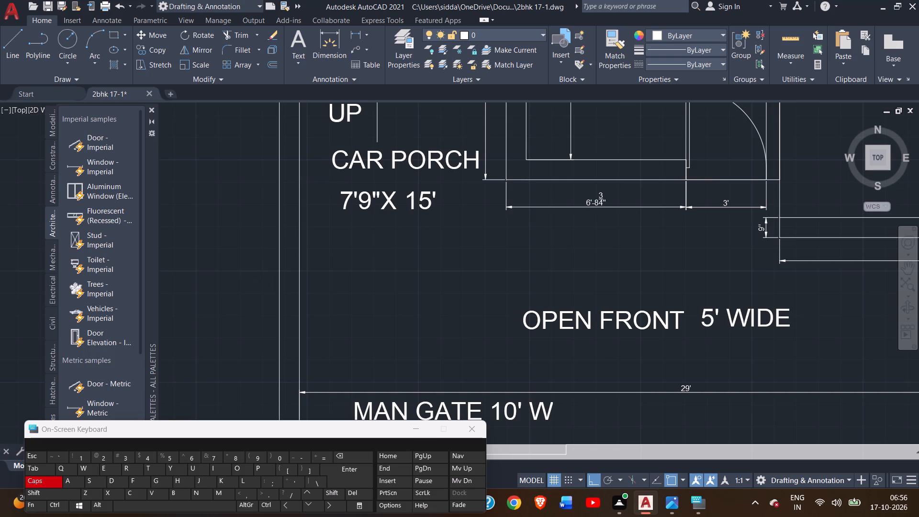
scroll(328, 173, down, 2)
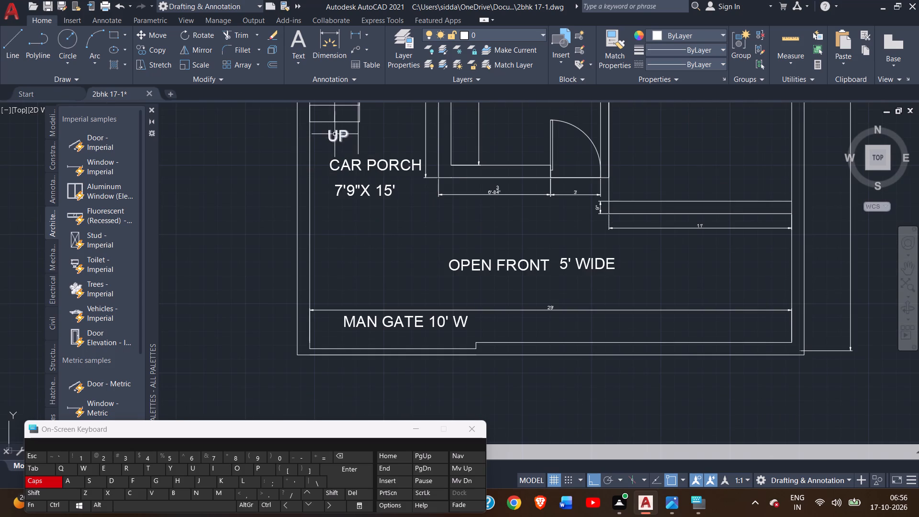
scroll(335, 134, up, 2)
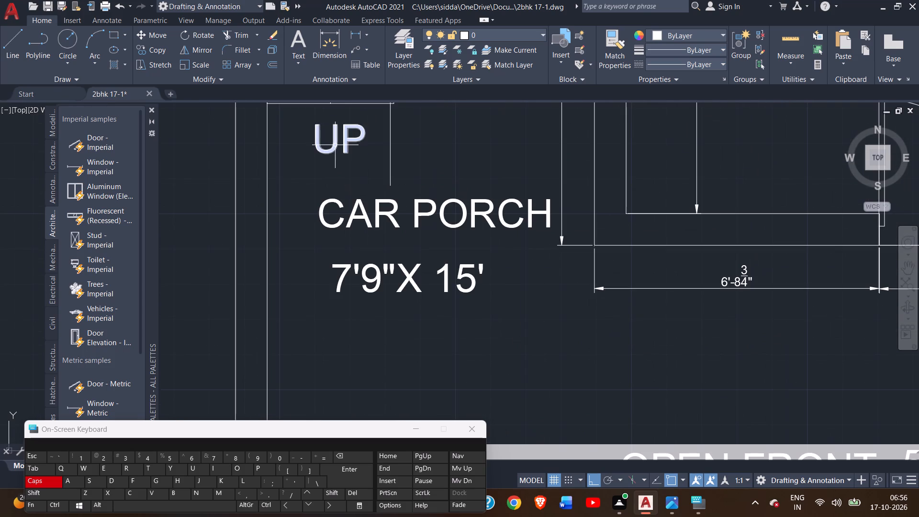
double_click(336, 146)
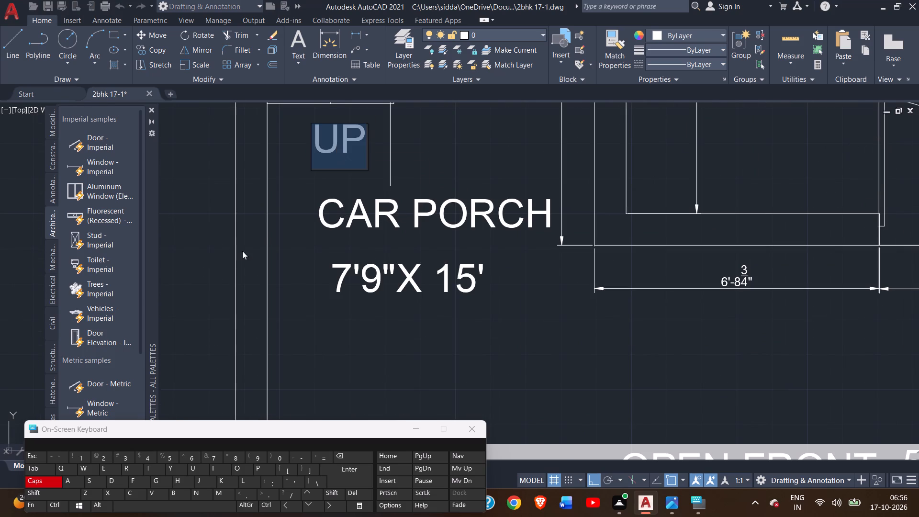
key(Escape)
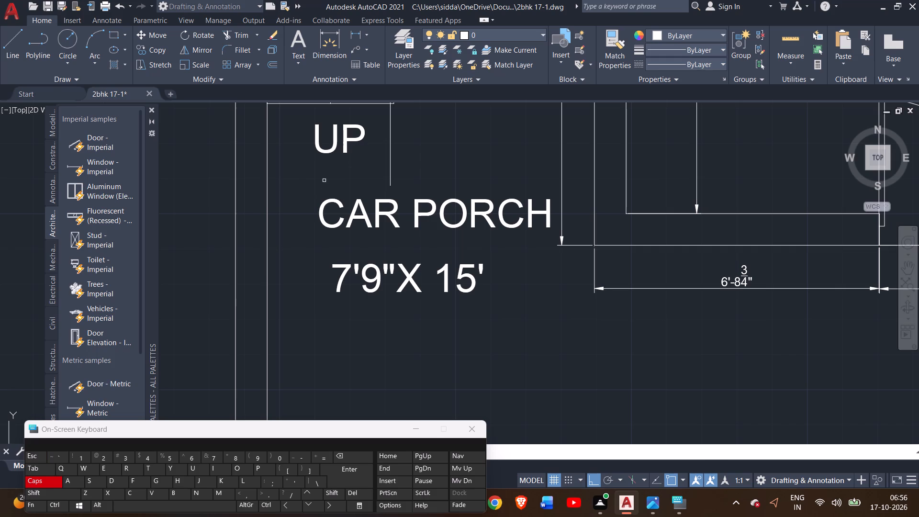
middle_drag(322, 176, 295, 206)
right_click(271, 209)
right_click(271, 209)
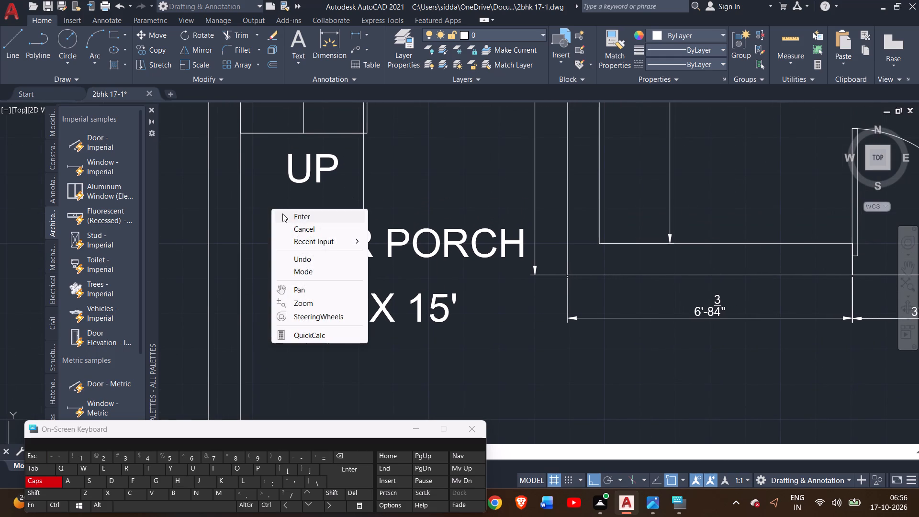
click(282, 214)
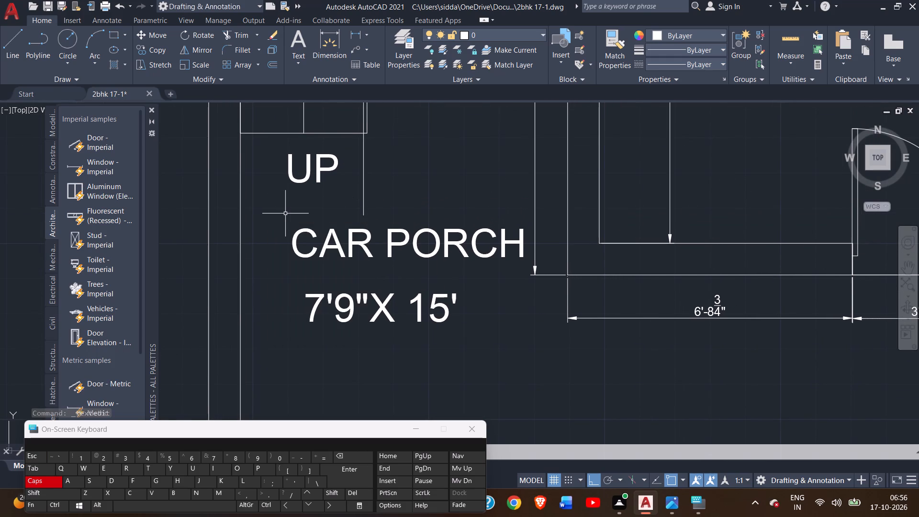
Examine the plan from the car porch up to the bedrooms, then inspect the BED ROOM 02 wardrobe's vertical lines closely.
scroll(285, 214, down, 2)
middle_drag(296, 214, 303, 328)
middle_drag(335, 160, 334, 163)
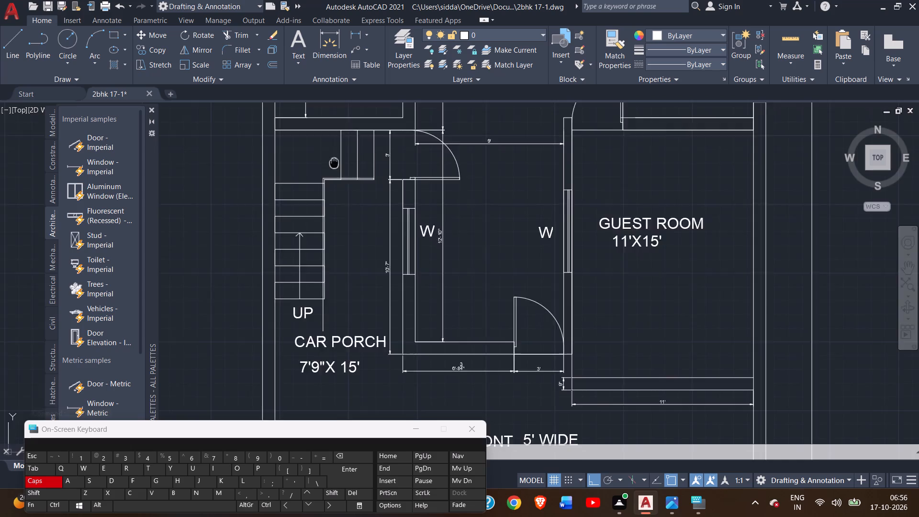
middle_drag(334, 163, 345, 328)
scroll(348, 219, down, 1)
middle_drag(353, 199, 359, 310)
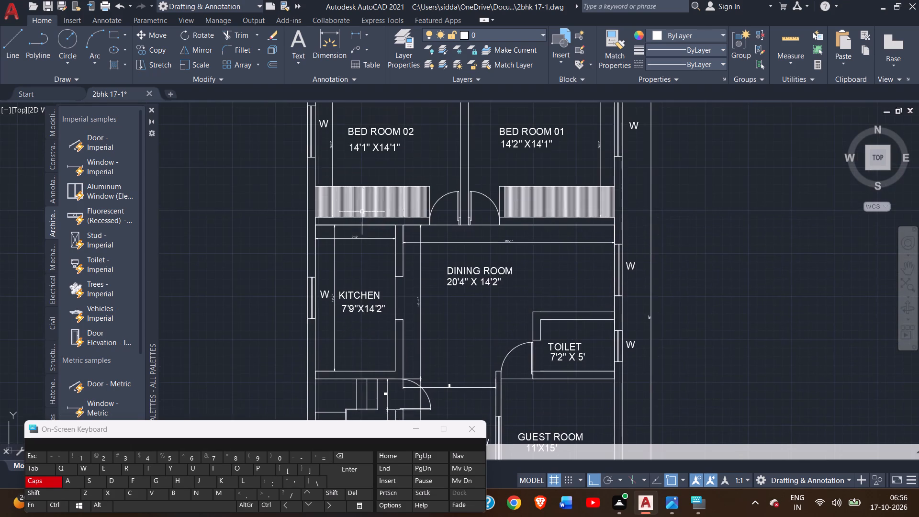
middle_drag(374, 163, 376, 251)
scroll(355, 302, up, 4)
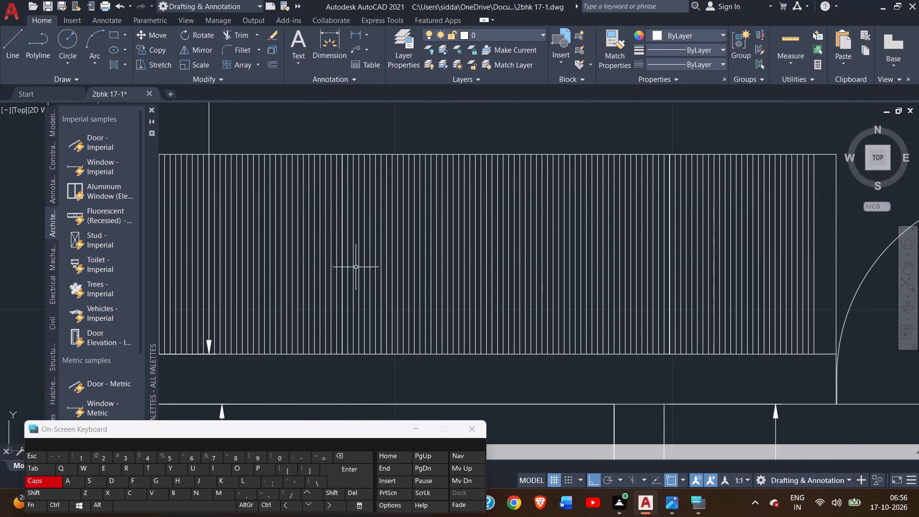
scroll(356, 264, up, 1)
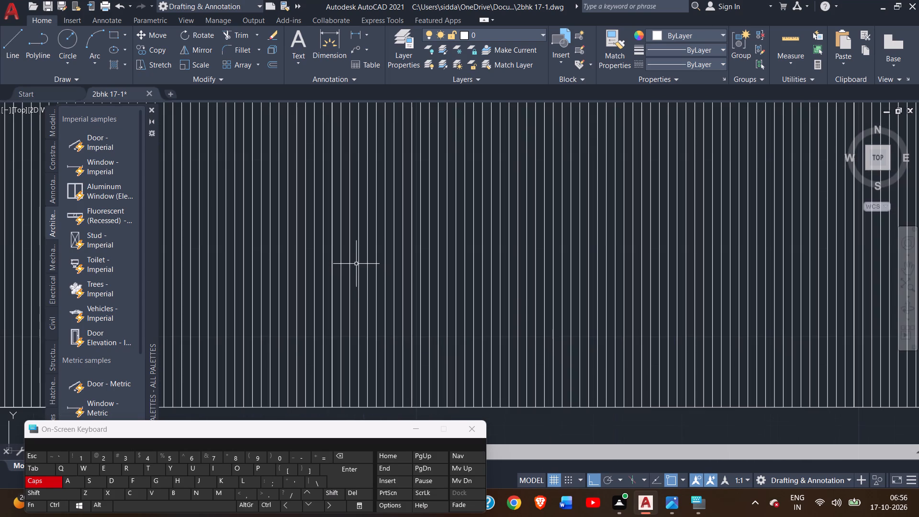
scroll(359, 256, up, 1)
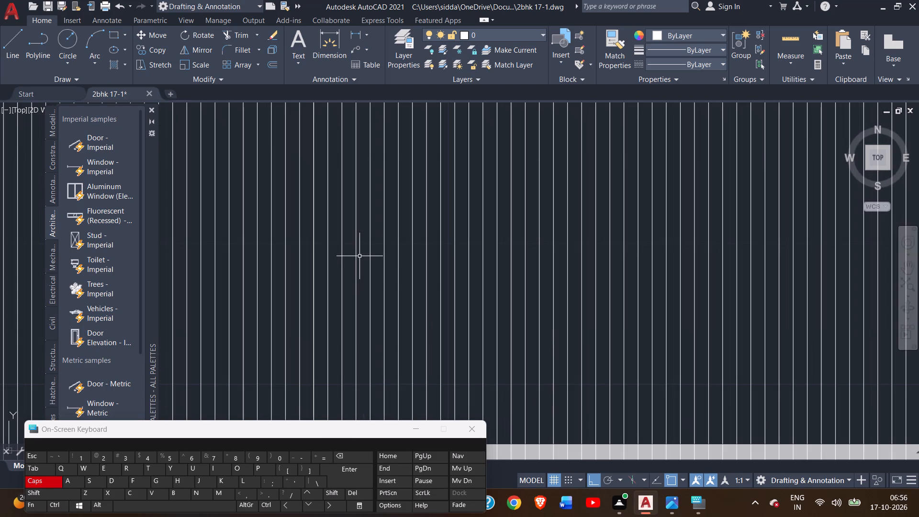
scroll(359, 255, up, 3)
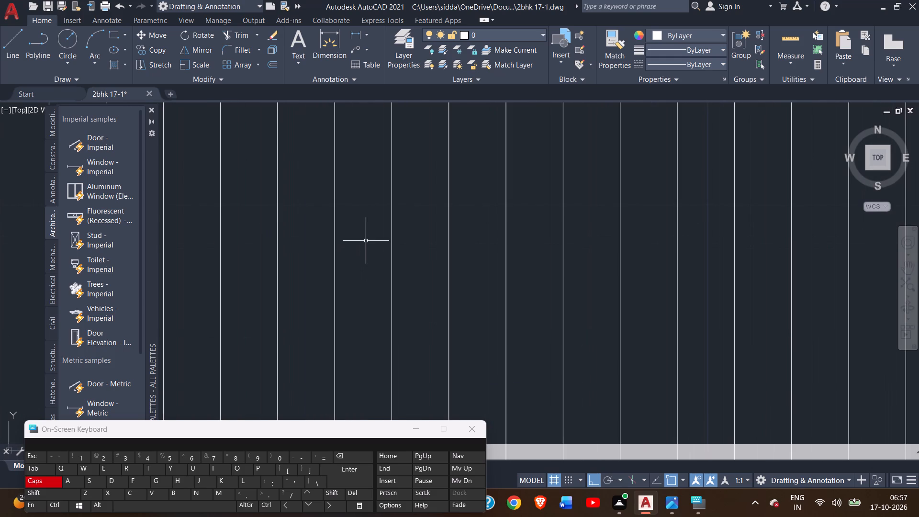
scroll(339, 135, down, 4)
scroll(334, 203, down, 1)
scroll(336, 234, up, 1)
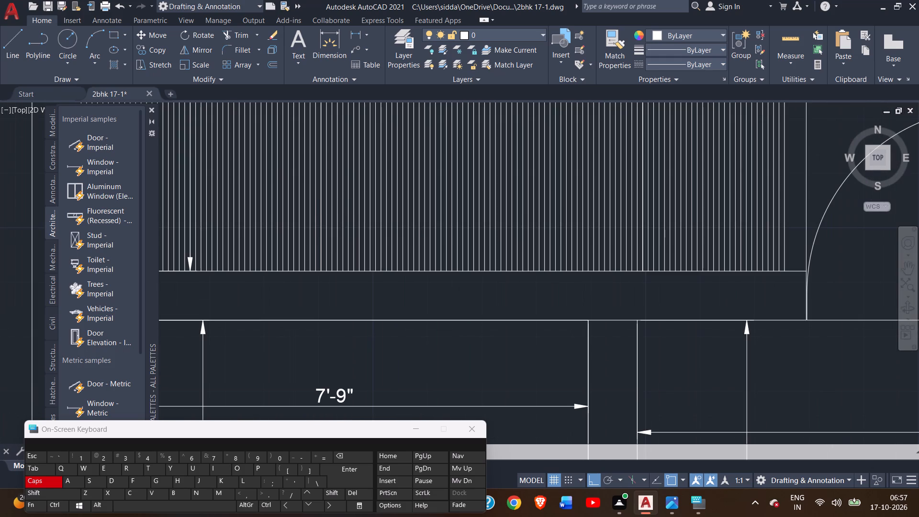
scroll(334, 234, up, 3)
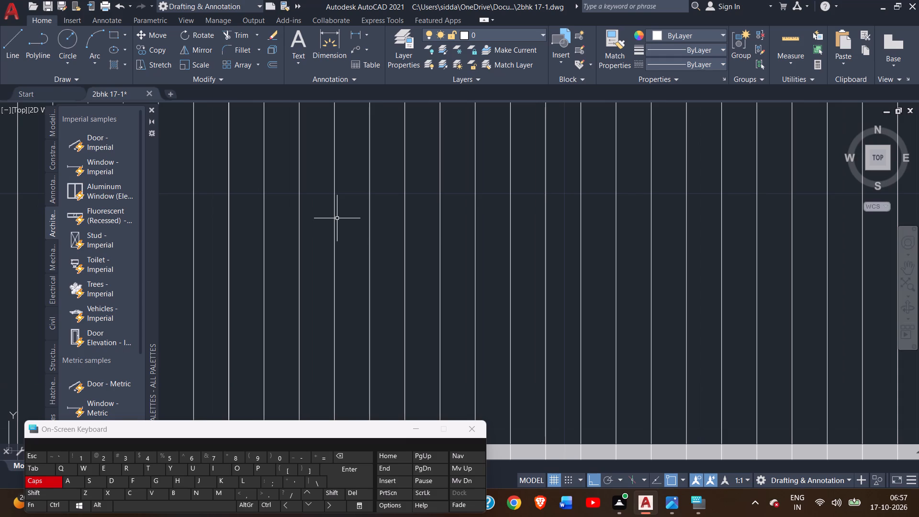
scroll(336, 218, down, 4)
middle_drag(332, 226, 376, 345)
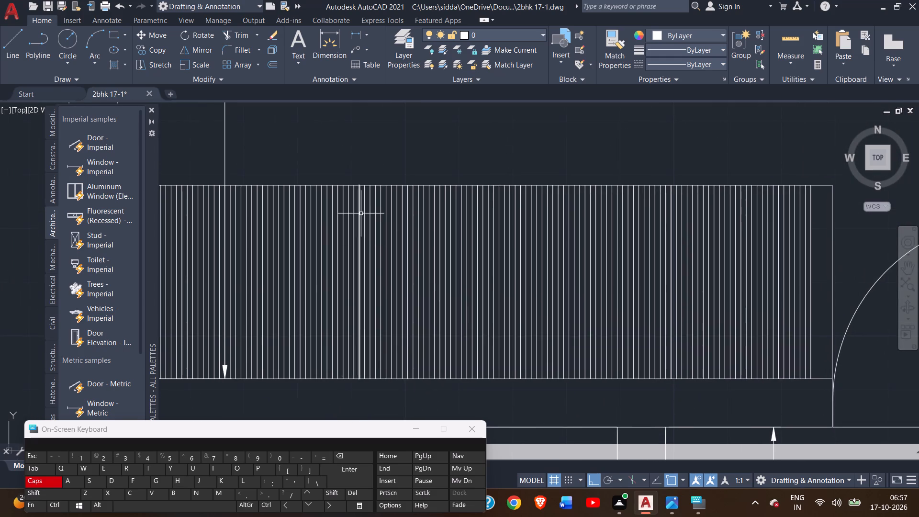
scroll(373, 216, up, 5)
scroll(372, 218, down, 4)
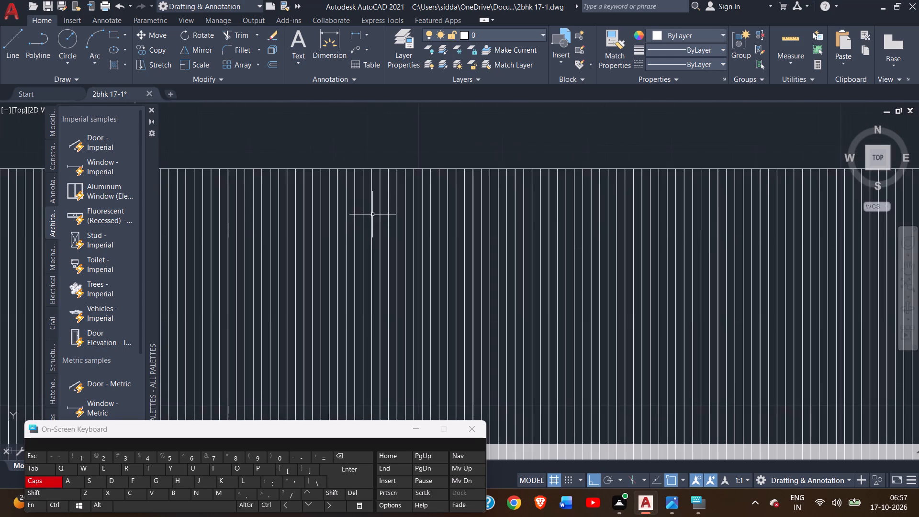
scroll(372, 214, down, 3)
Examine the BED ROOM 02 label and recheck the vertical line pattern filling the wardrobe below it.
middle_drag(405, 166, 445, 271)
scroll(409, 161, up, 2)
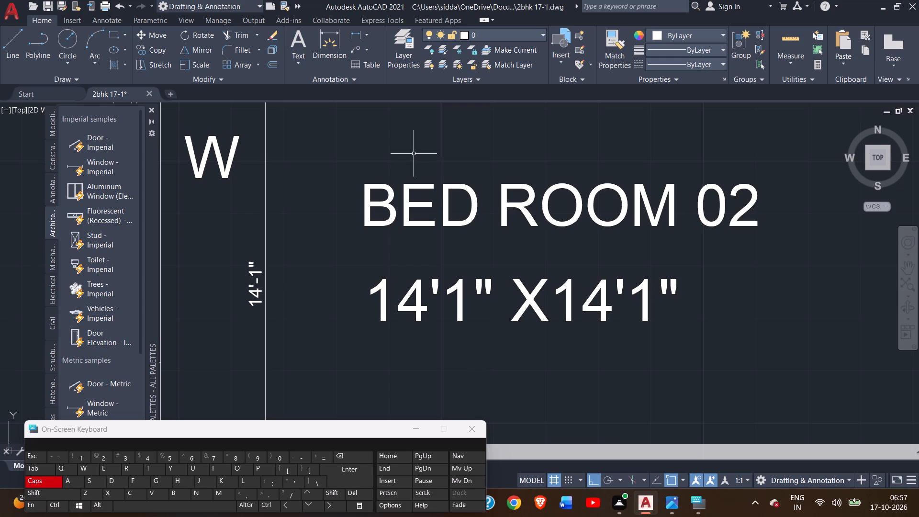
scroll(422, 165, down, 1)
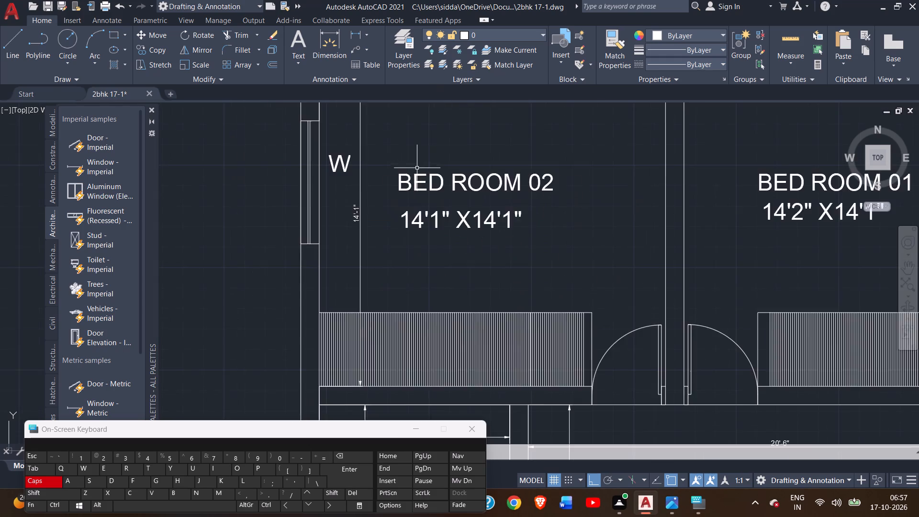
scroll(416, 168, down, 2)
scroll(420, 262, up, 2)
scroll(413, 352, up, 3)
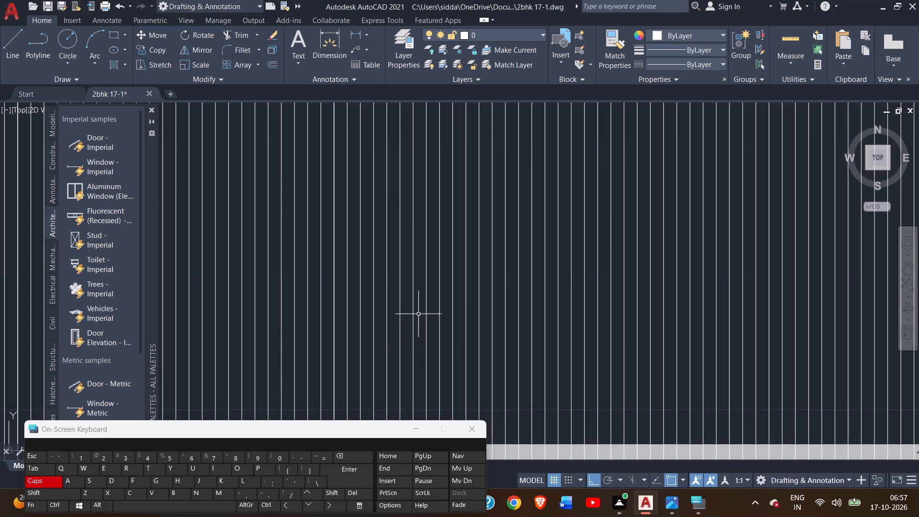
scroll(417, 316, down, 3)
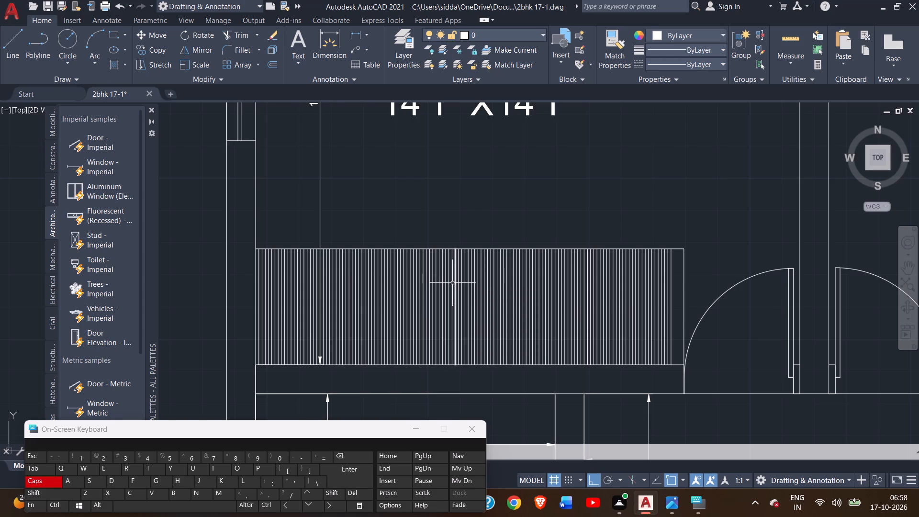
scroll(452, 281, up, 2)
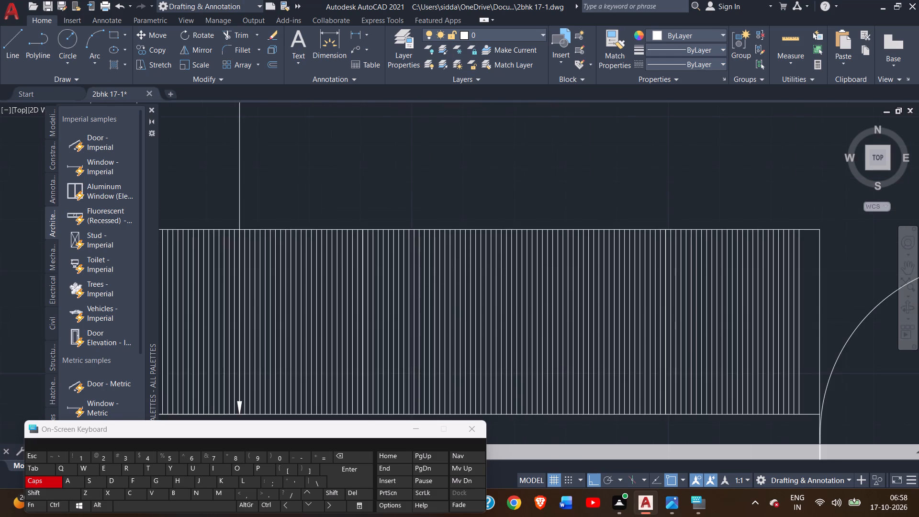
scroll(444, 281, up, 2)
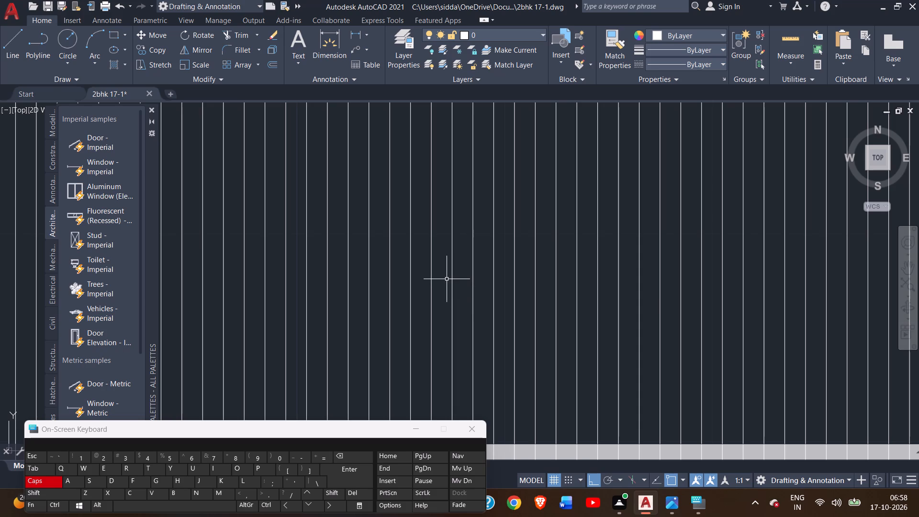
scroll(441, 288, down, 1)
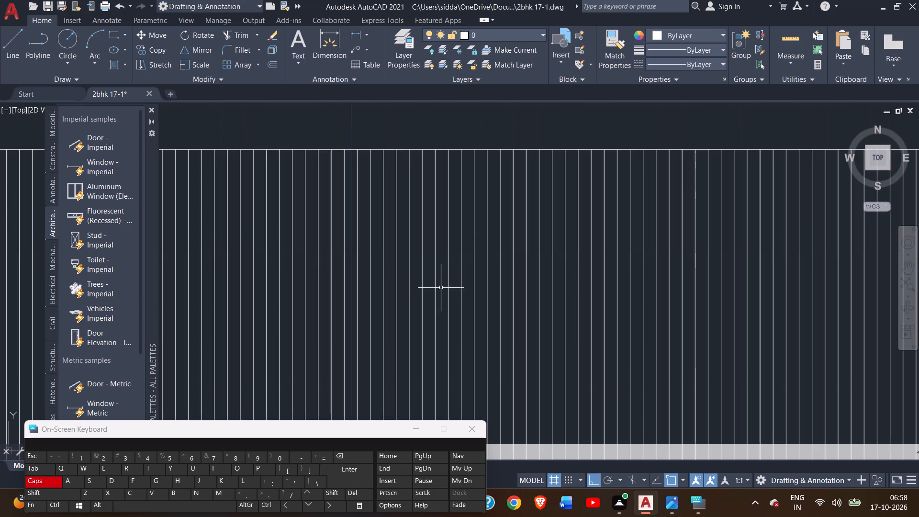
scroll(434, 292, up, 1)
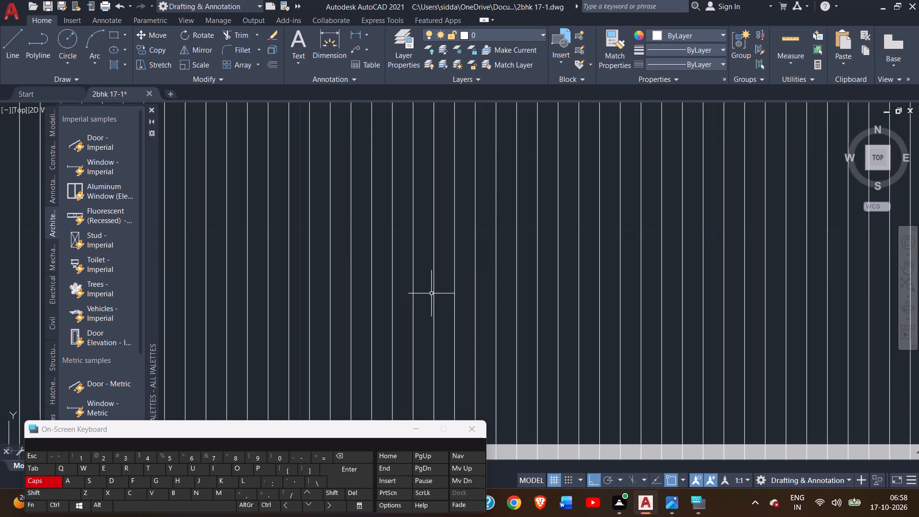
scroll(429, 294, down, 2)
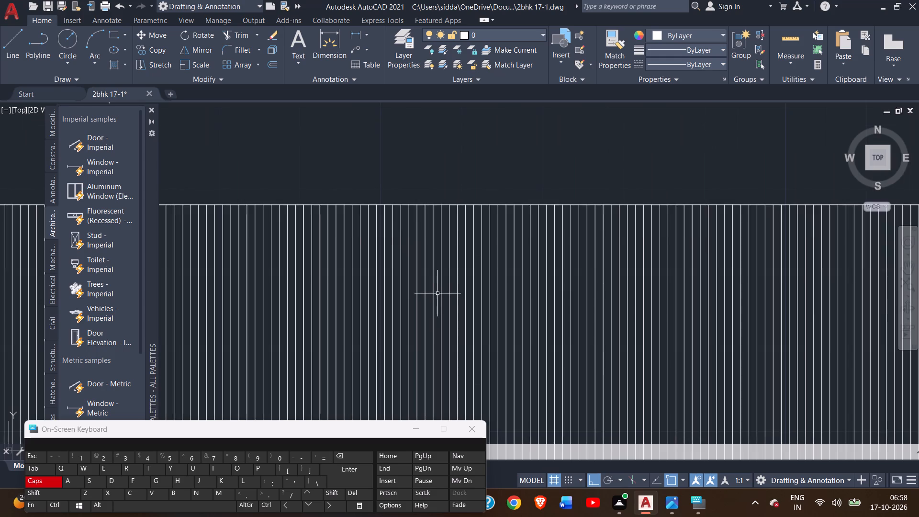
scroll(439, 296, down, 2)
middle_drag(429, 309, 450, 197)
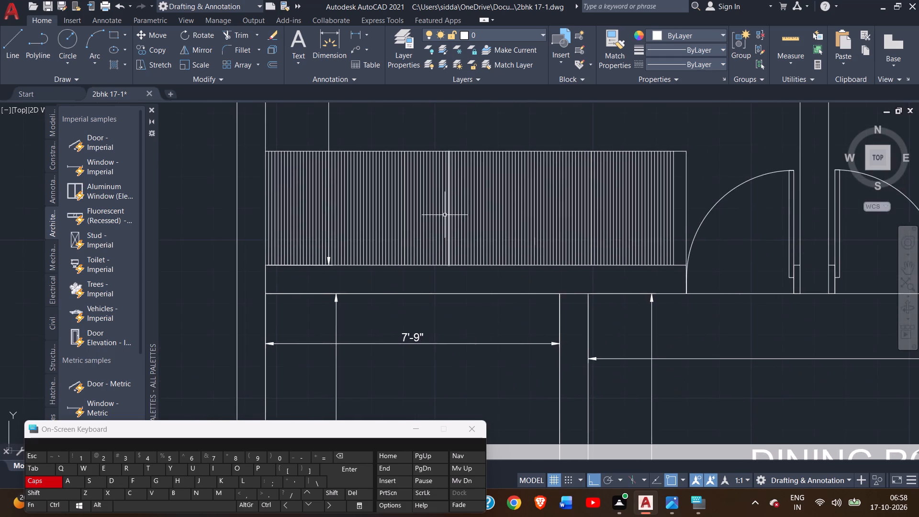
scroll(439, 221, up, 5)
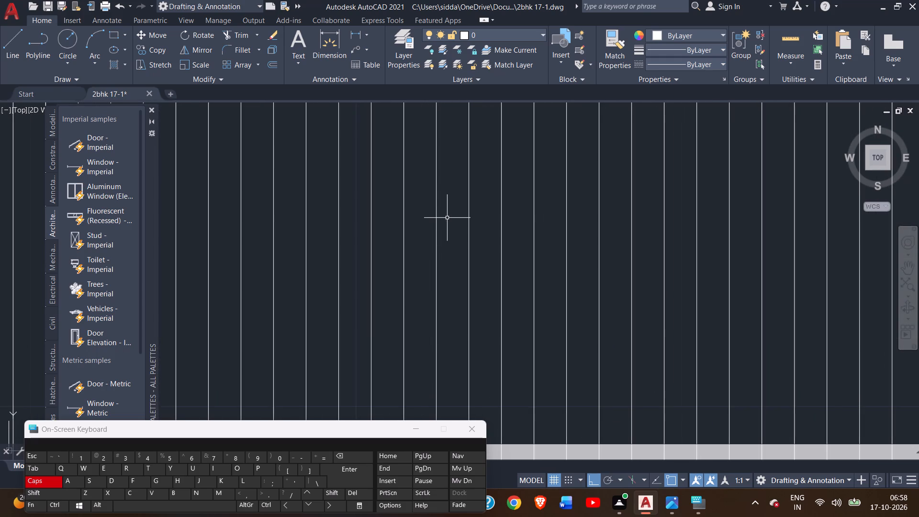
scroll(457, 206, up, 1)
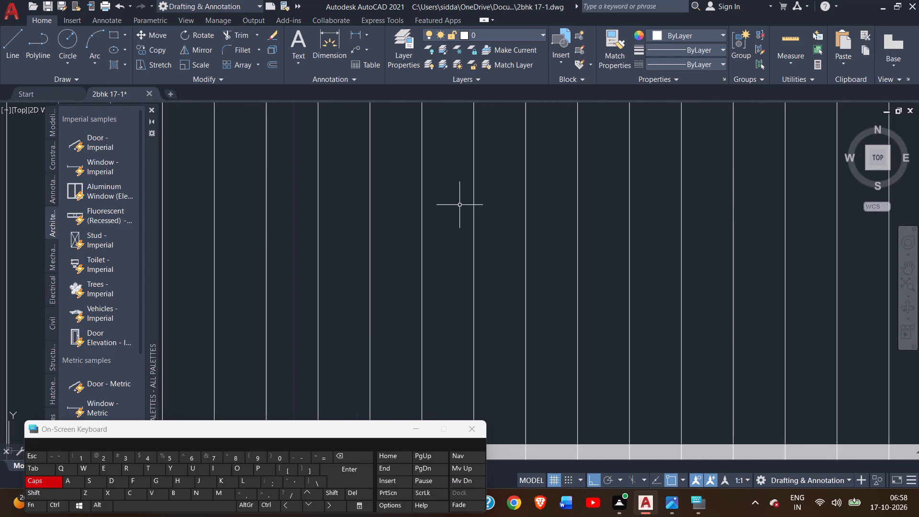
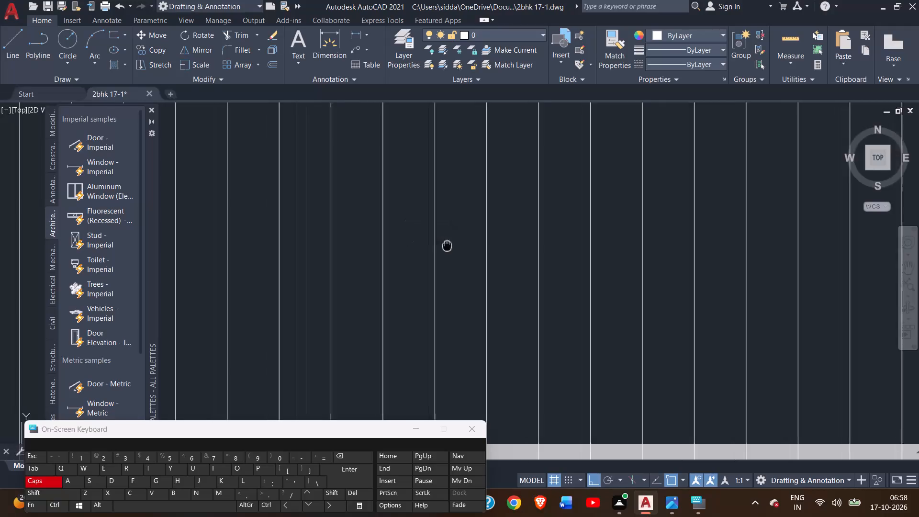
Examine the BED ROOM 02 wardrobe's vertical line pattern and the two bedroom doors beside the wardrobes.
scroll(498, 237, down, 3)
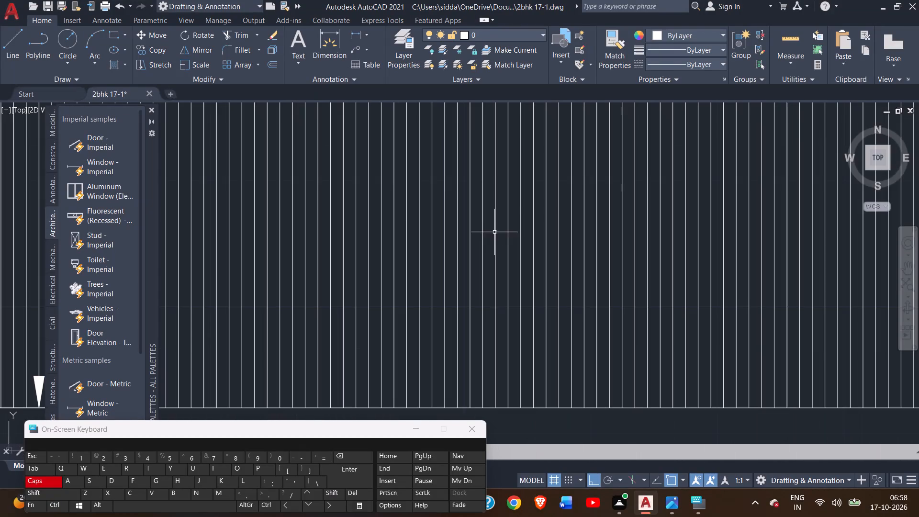
scroll(494, 232, down, 2)
middle_drag(494, 228, 506, 330)
scroll(502, 241, down, 2)
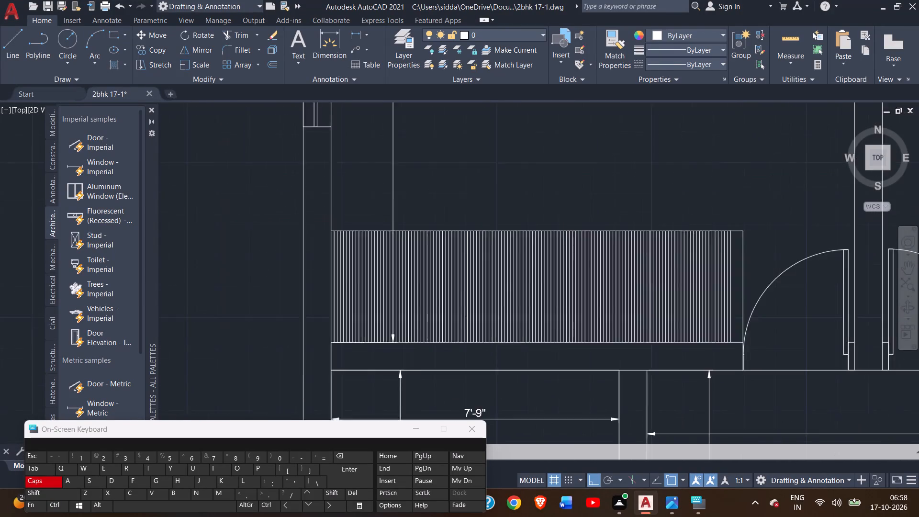
middle_drag(527, 211, 408, 206)
scroll(717, 251, up, 2)
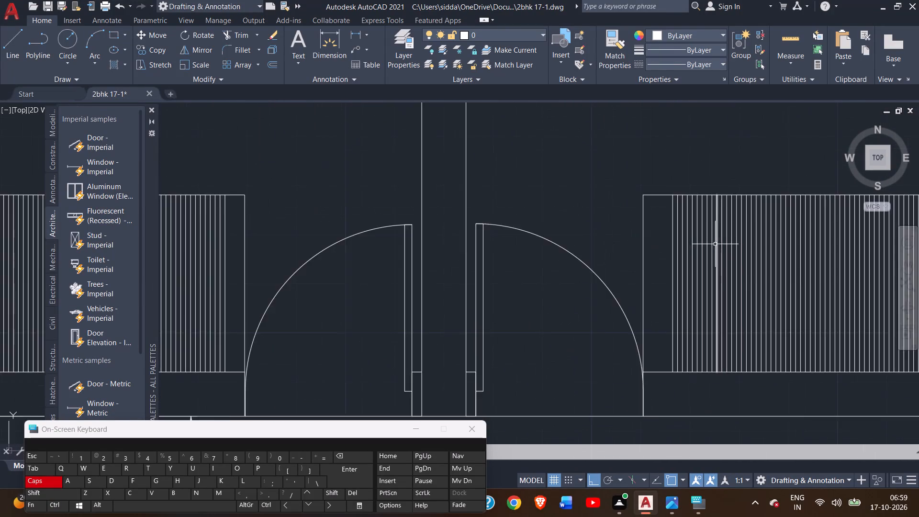
scroll(715, 244, up, 3)
scroll(706, 233, down, 5)
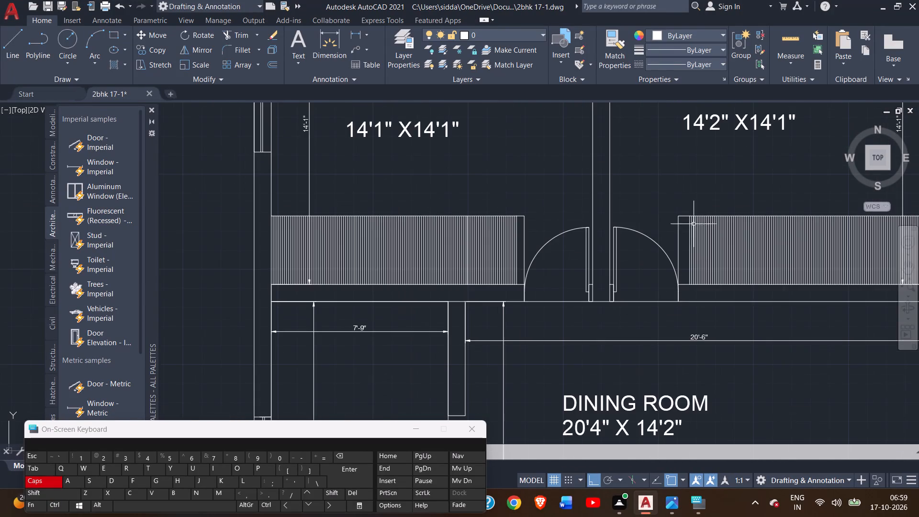
Inspect the vertical lines of the BED ROOM 01 wardrobe closely and compare them with the BED ROOM 02 wardrobe.
middle_drag(669, 201, 502, 313)
scroll(559, 260, down, 2)
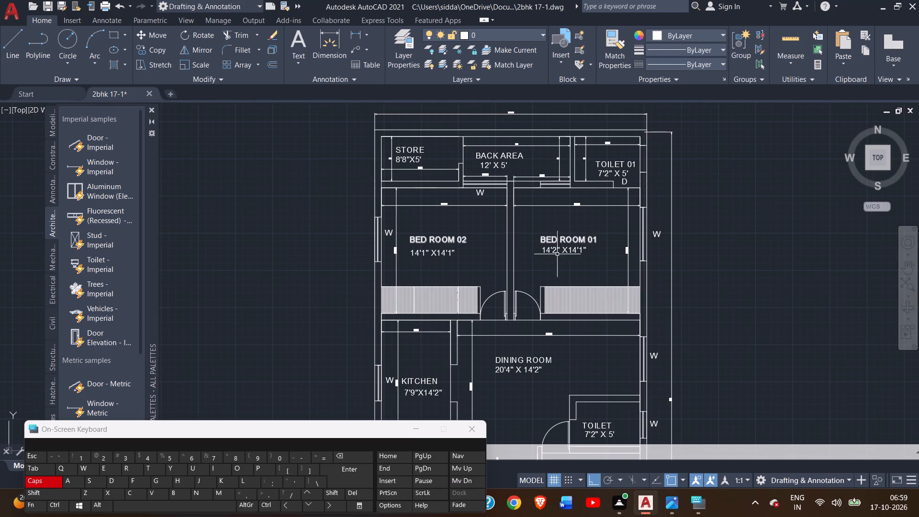
middle_drag(556, 261, 560, 228)
scroll(585, 268, up, 5)
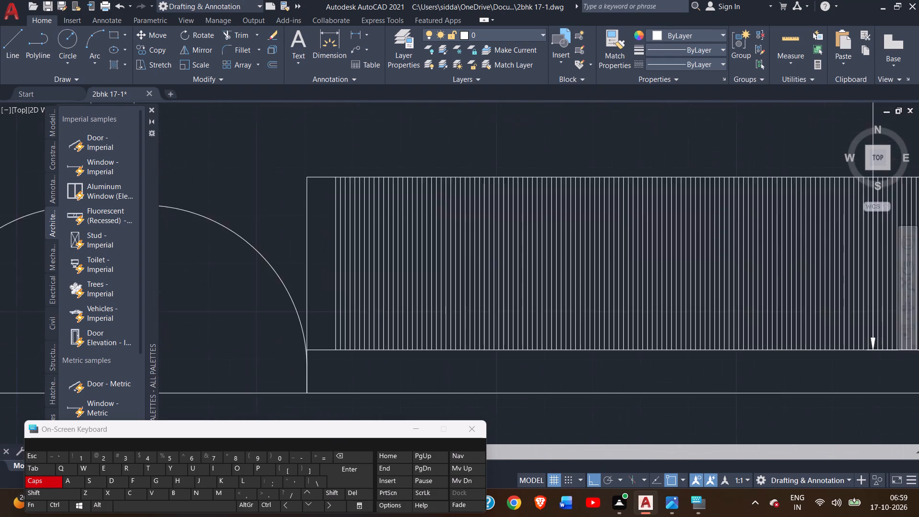
scroll(587, 254, up, 3)
scroll(583, 250, down, 5)
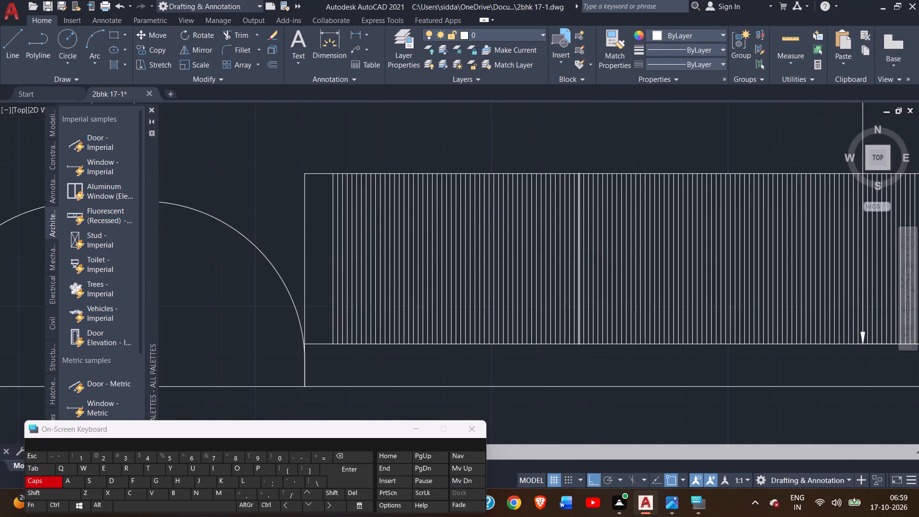
scroll(581, 250, down, 3)
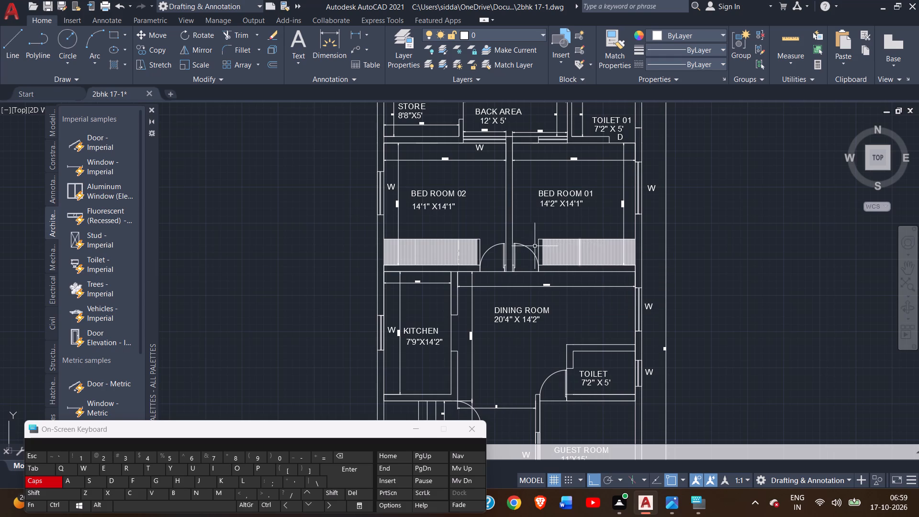
scroll(449, 255, up, 7)
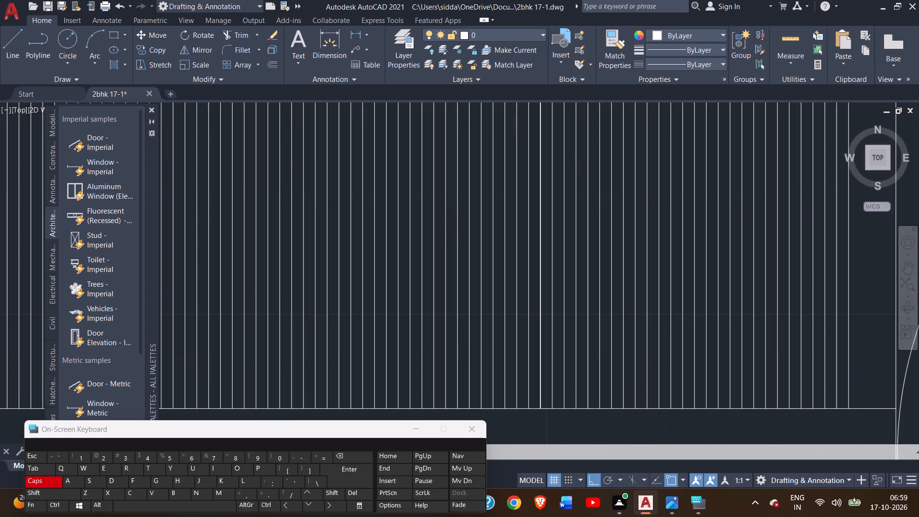
scroll(442, 270, down, 8)
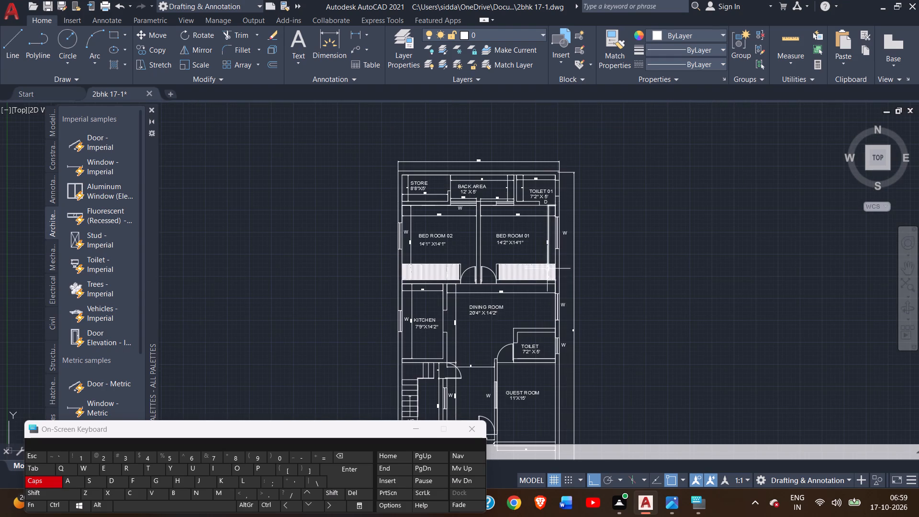
Examine the front of the plan around the guest room, entrance door, car porch and OPEN FRONT area, including their dimensions.
middle_drag(616, 284, 630, 229)
middle_drag(608, 317, 687, 287)
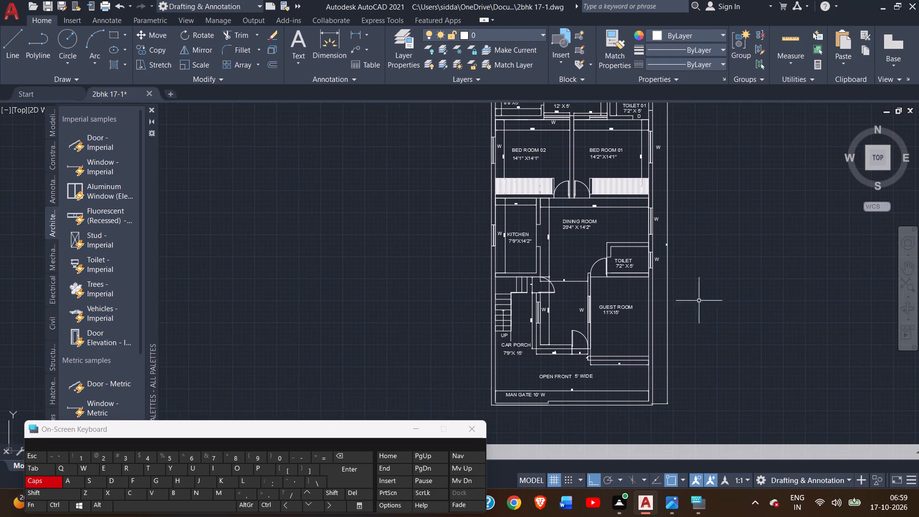
scroll(605, 366, up, 4)
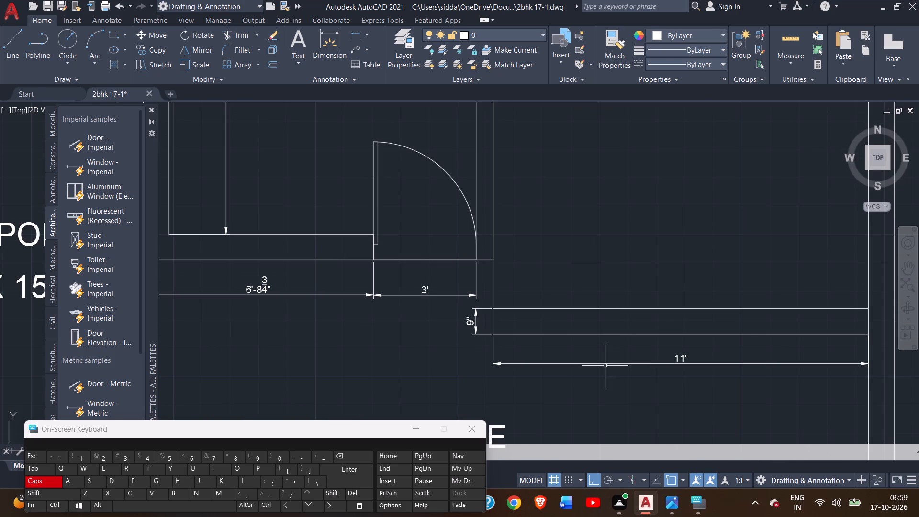
scroll(442, 327, down, 2)
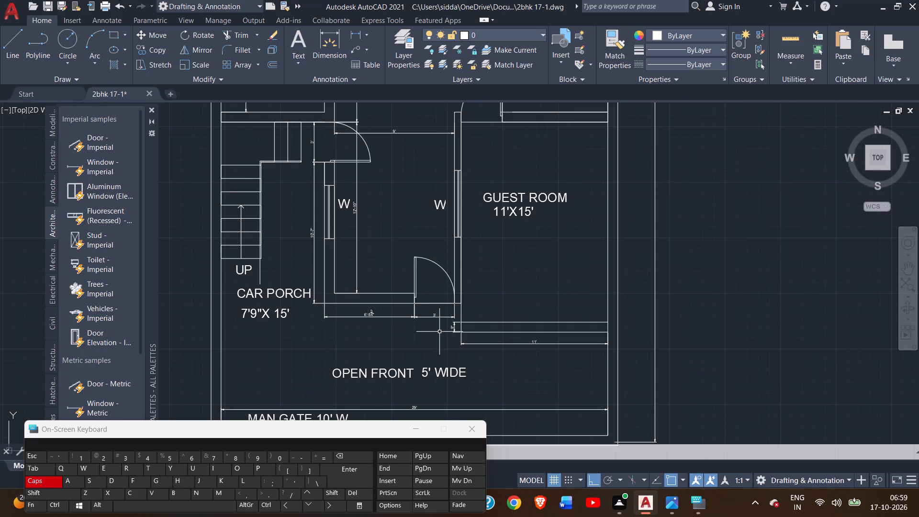
middle_drag(410, 247, 476, 401)
middle_drag(458, 217, 494, 404)
Recheck the BED ROOM 02 wardrobe's vertical lines up close, and view the back rooms and bedrooms together.
scroll(420, 238, up, 6)
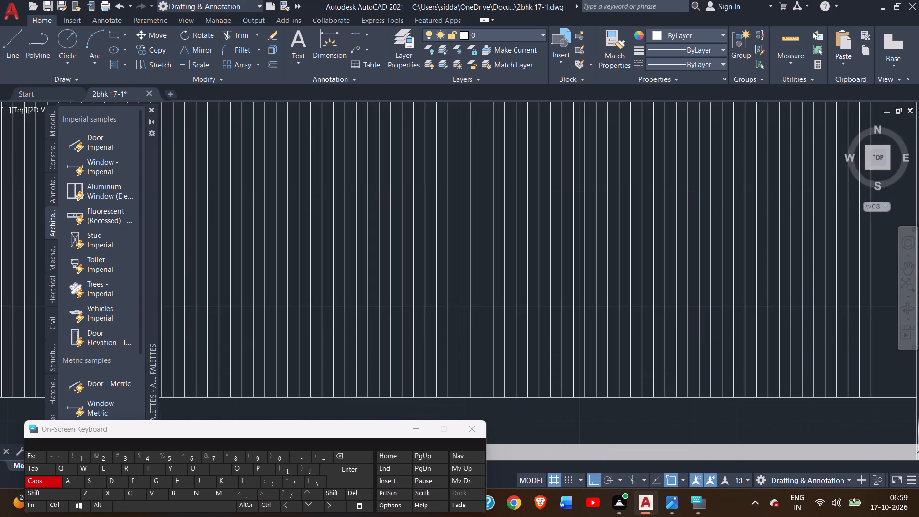
scroll(421, 241, down, 6)
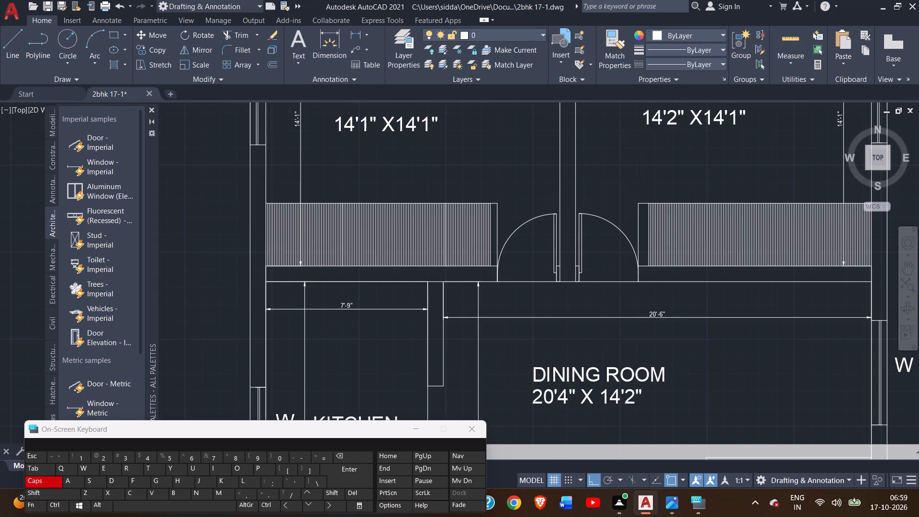
scroll(422, 241, down, 1)
middle_drag(513, 214, 512, 303)
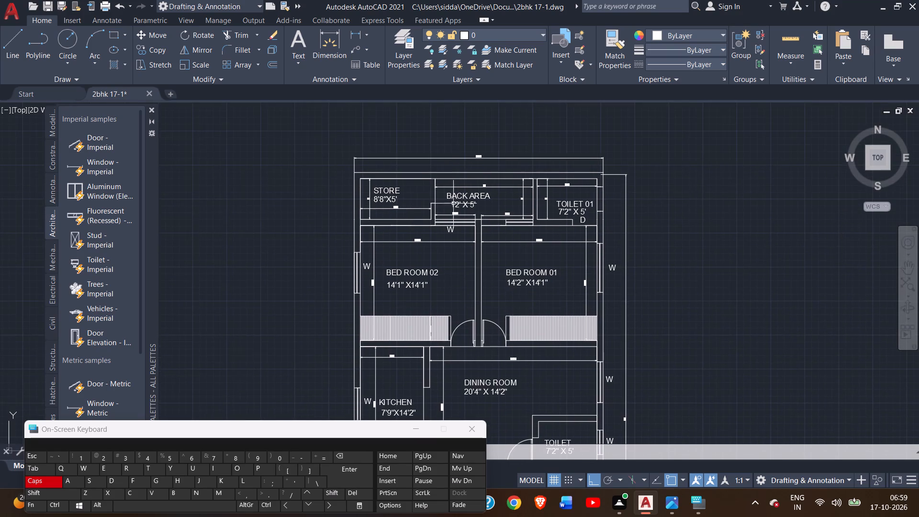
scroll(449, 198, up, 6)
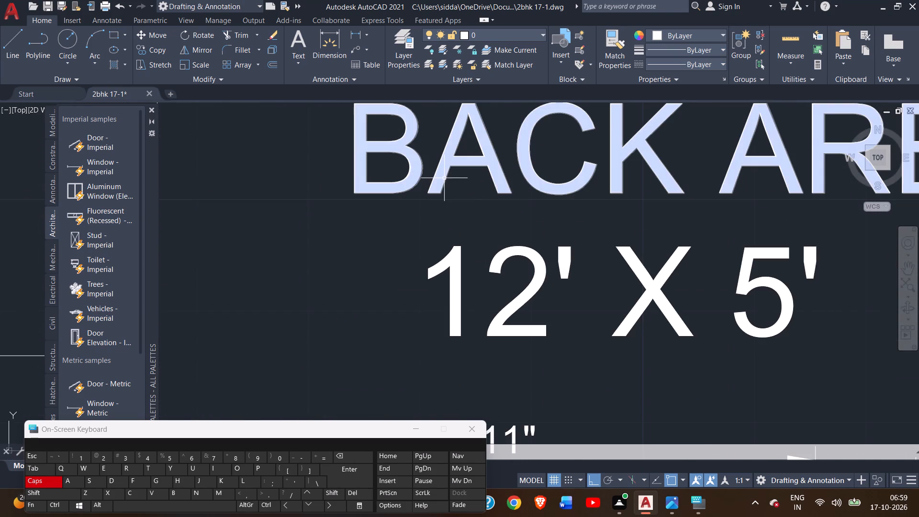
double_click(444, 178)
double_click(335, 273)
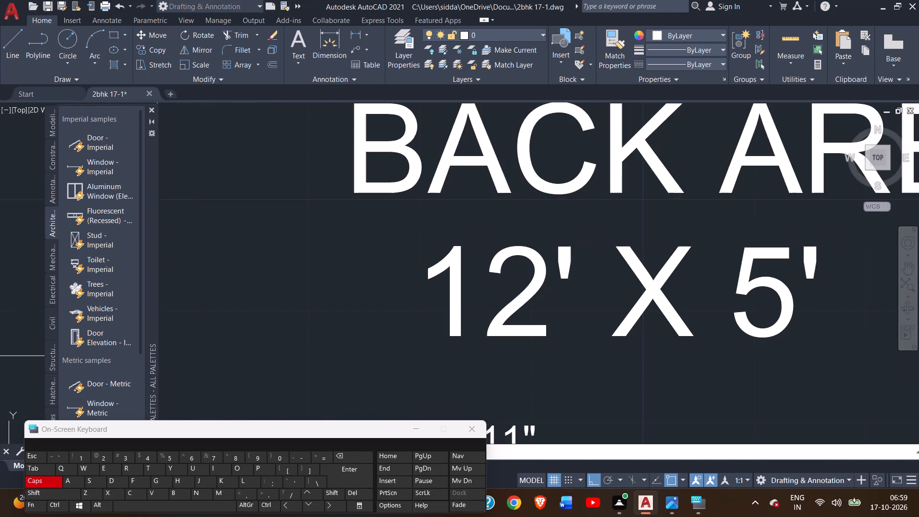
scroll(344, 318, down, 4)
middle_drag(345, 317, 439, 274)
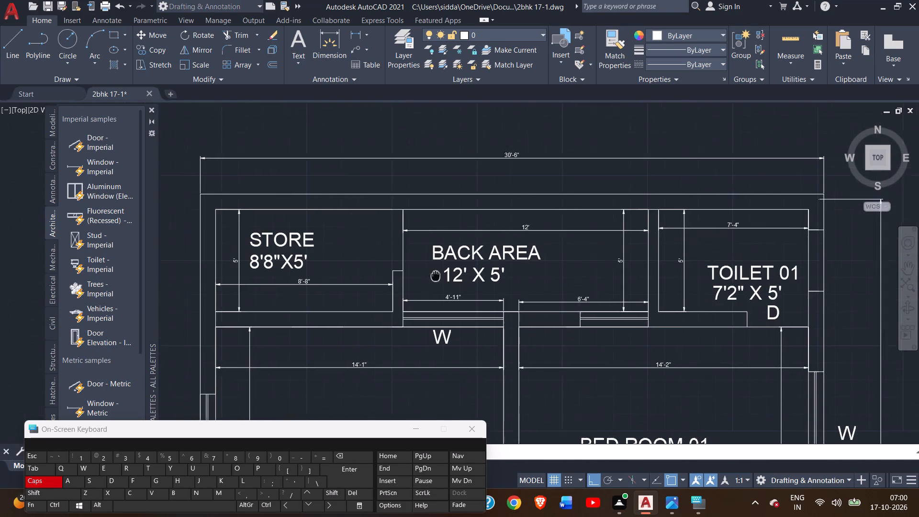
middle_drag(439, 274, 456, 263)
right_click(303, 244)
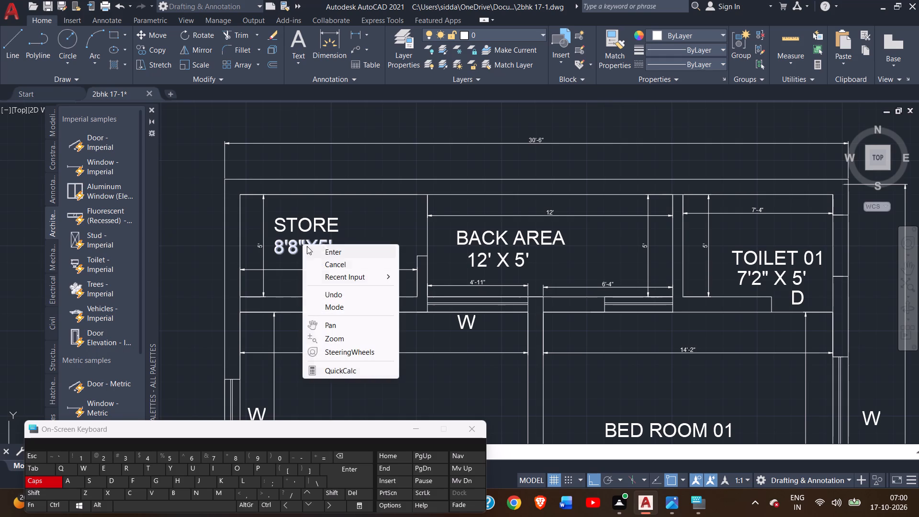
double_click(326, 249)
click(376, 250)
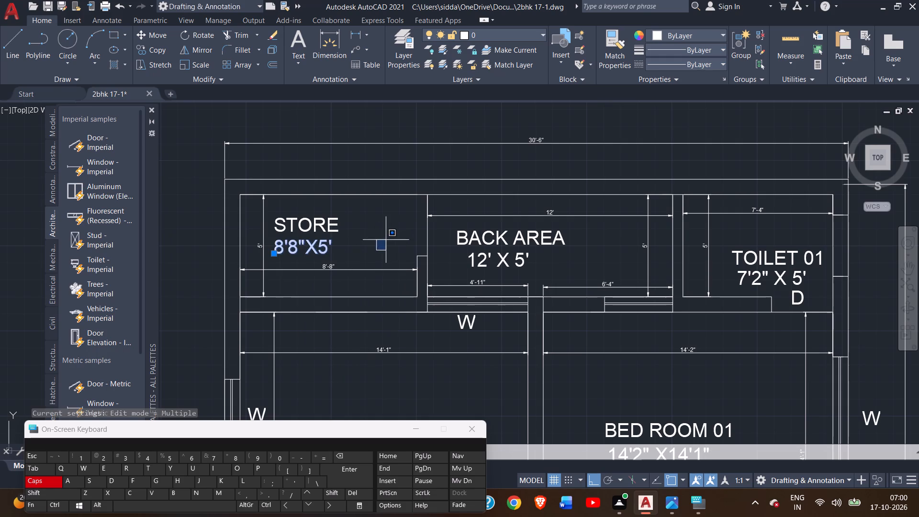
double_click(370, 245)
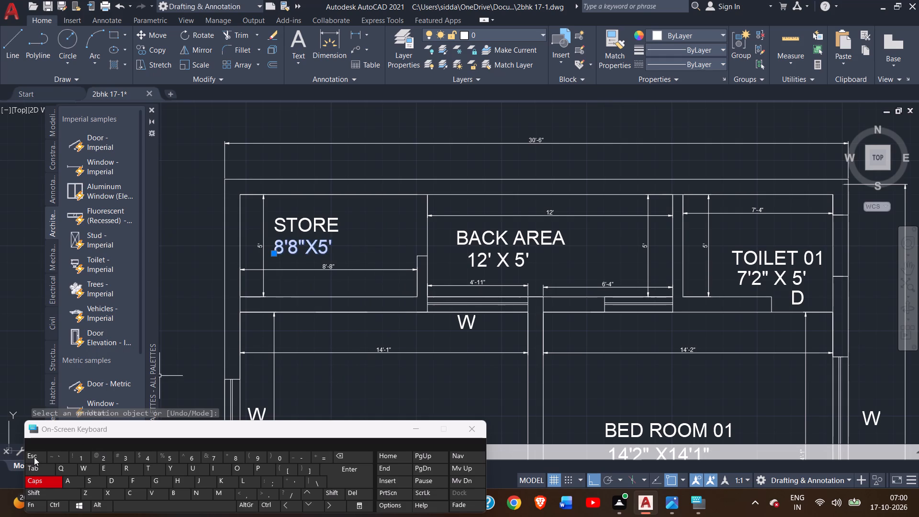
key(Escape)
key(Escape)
Inspect the STORE label and its 8'8"X5' size text up close, selecting each one briefly.
middle_drag(343, 392, 341, 328)
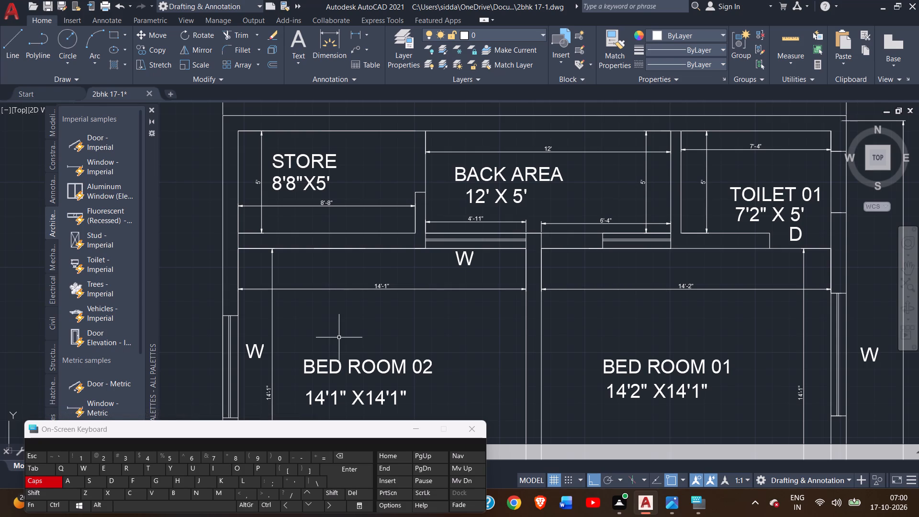
scroll(302, 144, up, 3)
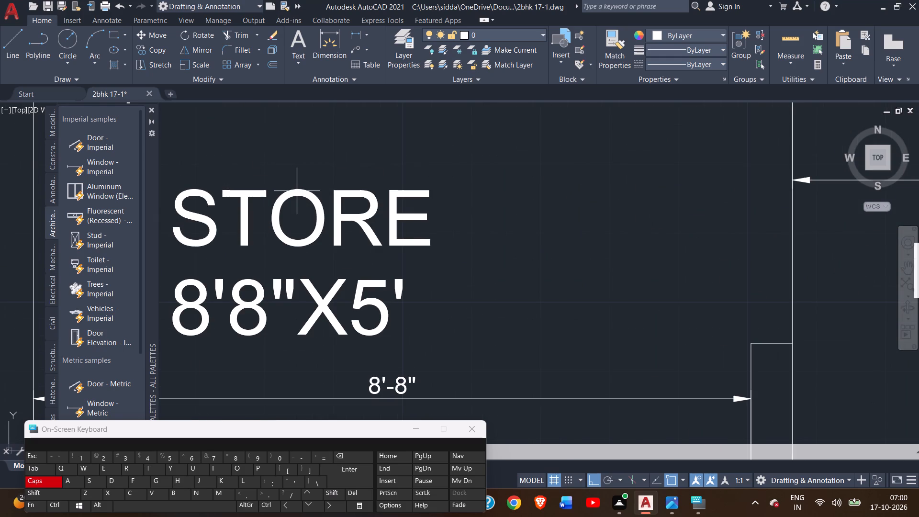
click(300, 195)
scroll(404, 251, down, 3)
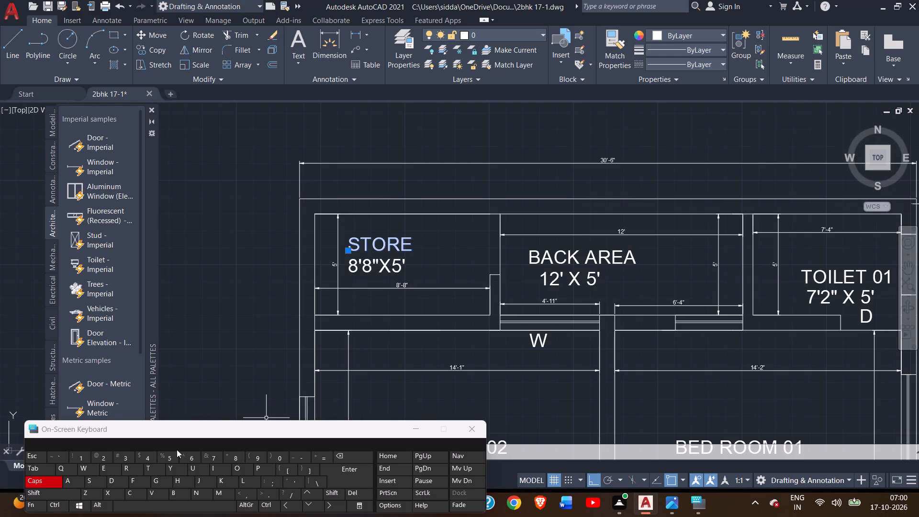
key(Escape)
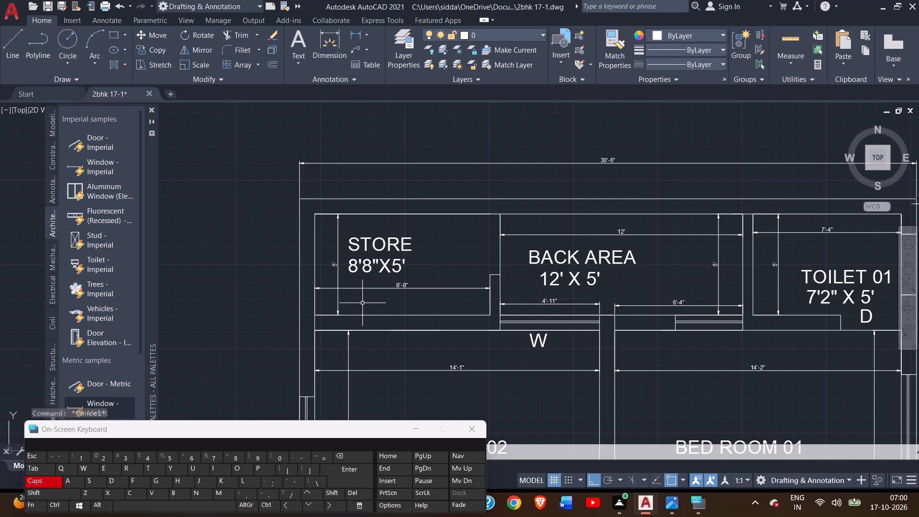
scroll(364, 301, up, 2)
middle_drag(364, 297, 378, 386)
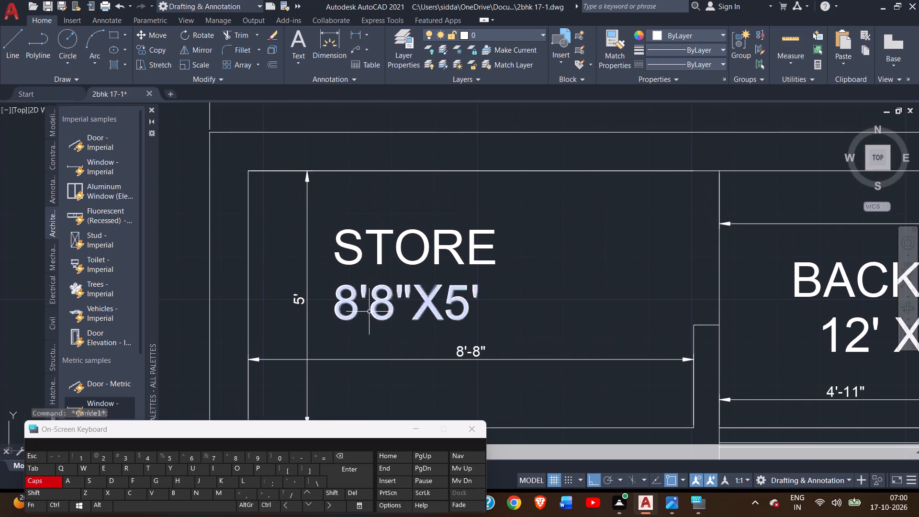
scroll(369, 310, up, 2)
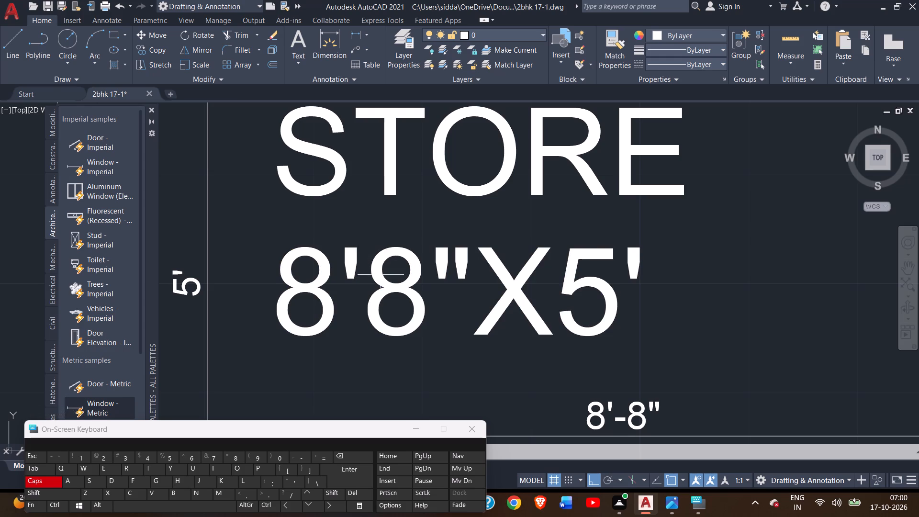
click(384, 288)
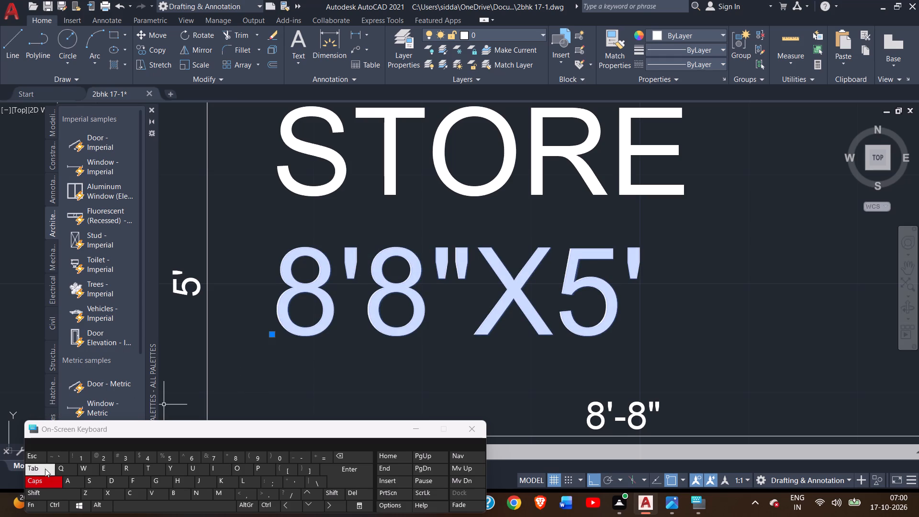
key(Escape)
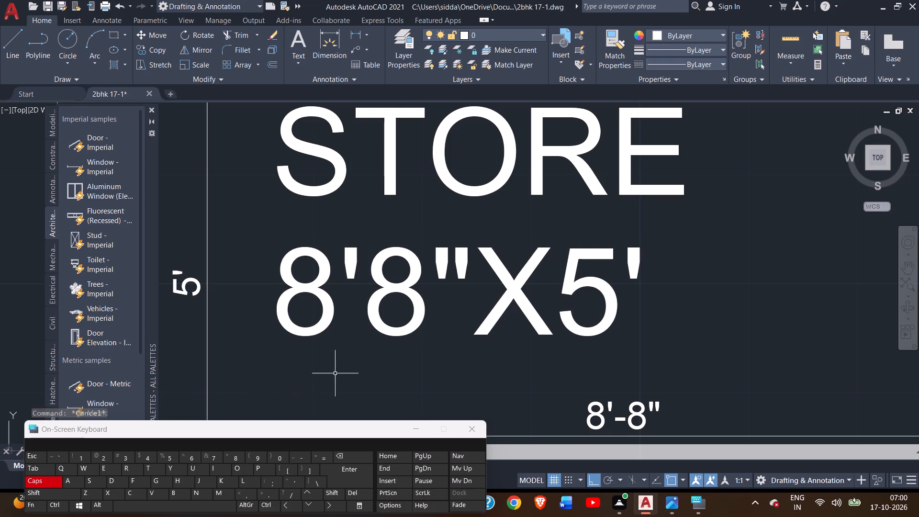
Examine the STORE and BACK AREA labels, their dimensions and the window label below the back area.
scroll(336, 372, down, 2)
middle_drag(352, 362, 299, 259)
middle_drag(762, 238, 688, 207)
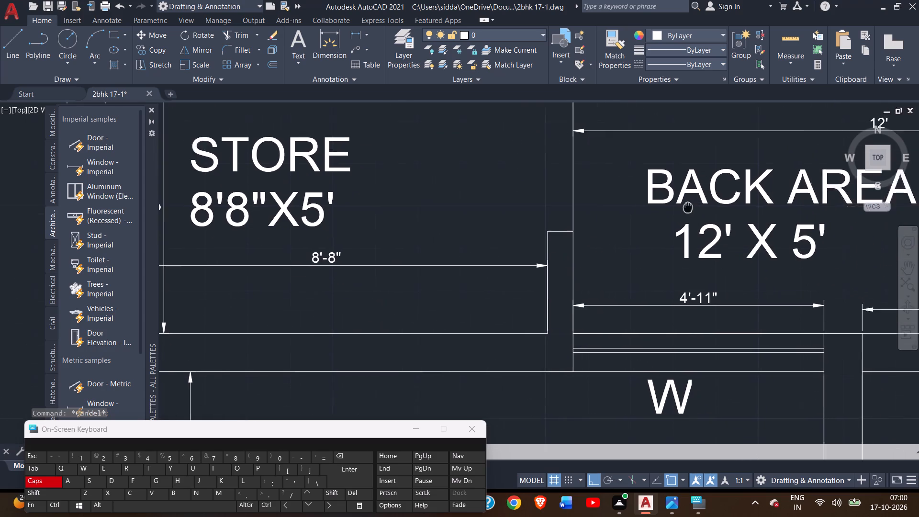
middle_drag(688, 207, 534, 195)
scroll(508, 243, down, 1)
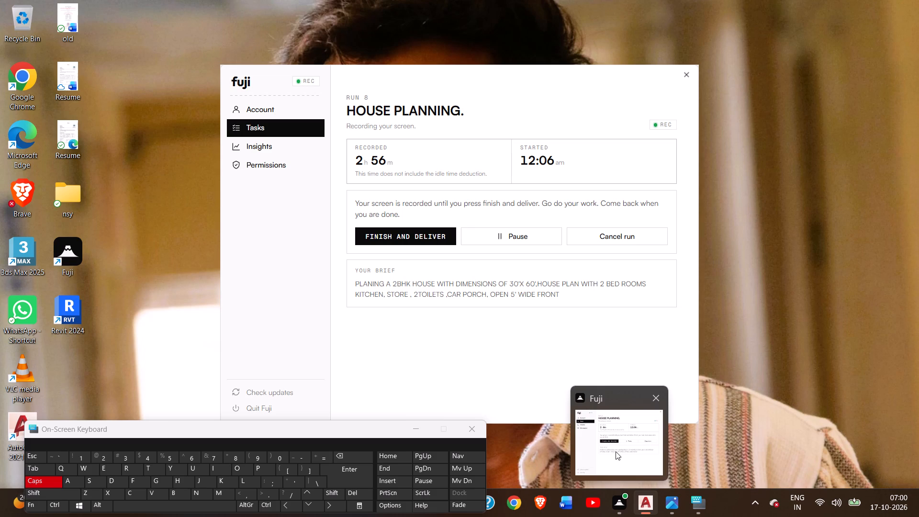
middle_drag(498, 361, 513, 344)
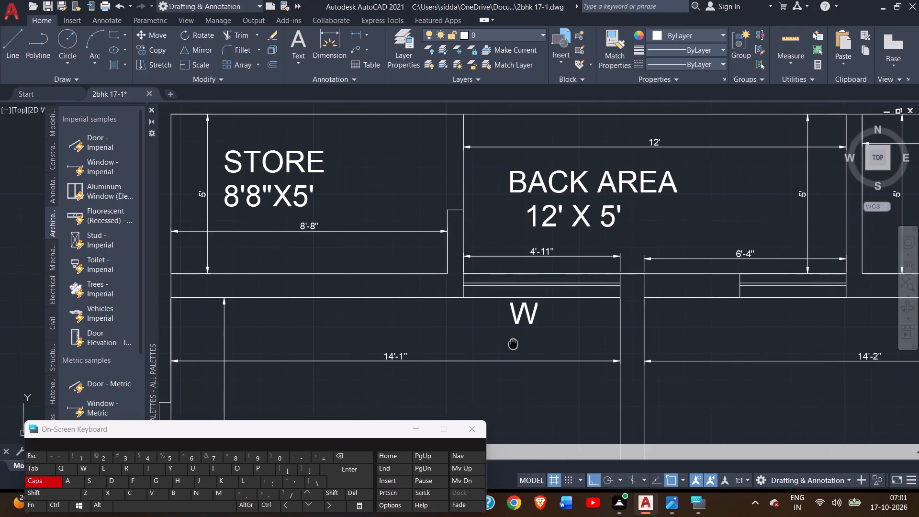
middle_drag(513, 344, 516, 344)
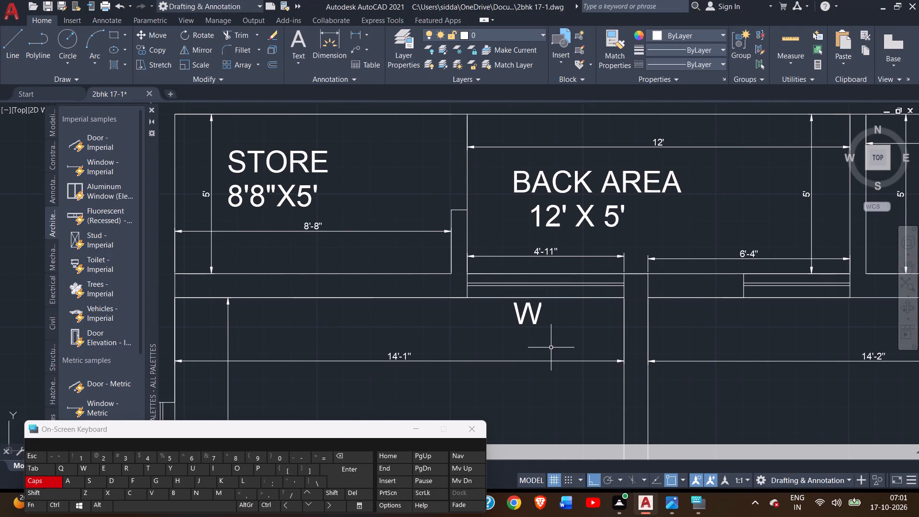
middle_drag(543, 346, 589, 353)
scroll(589, 353, down, 1)
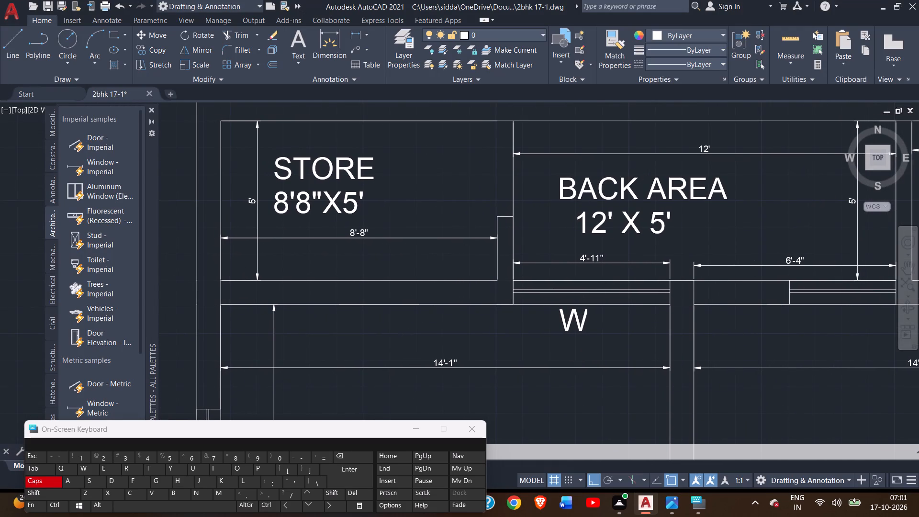
Inspect the BED ROOM 02 wardrobe's vertical lines up close, especially the line spacing at its door-side end.
middle_drag(589, 353, 546, 282)
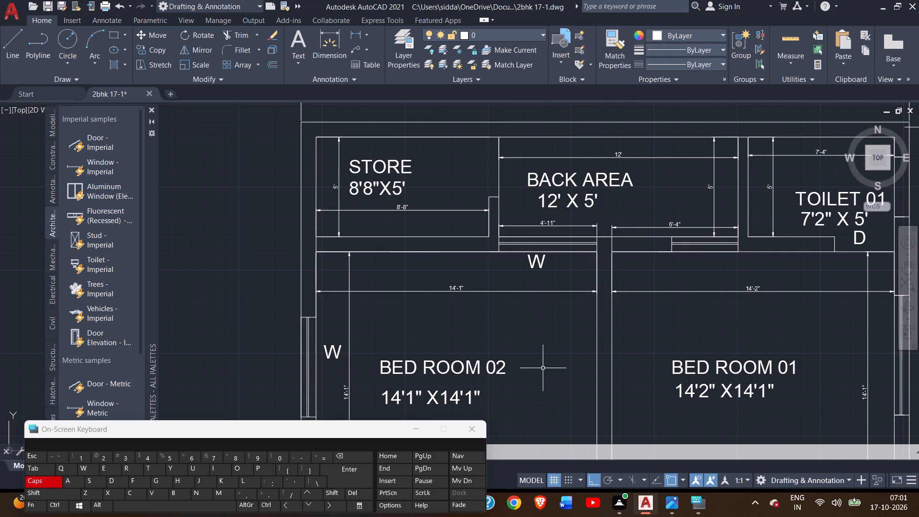
middle_drag(543, 369, 514, 199)
scroll(470, 378, up, 3)
scroll(458, 293, up, 2)
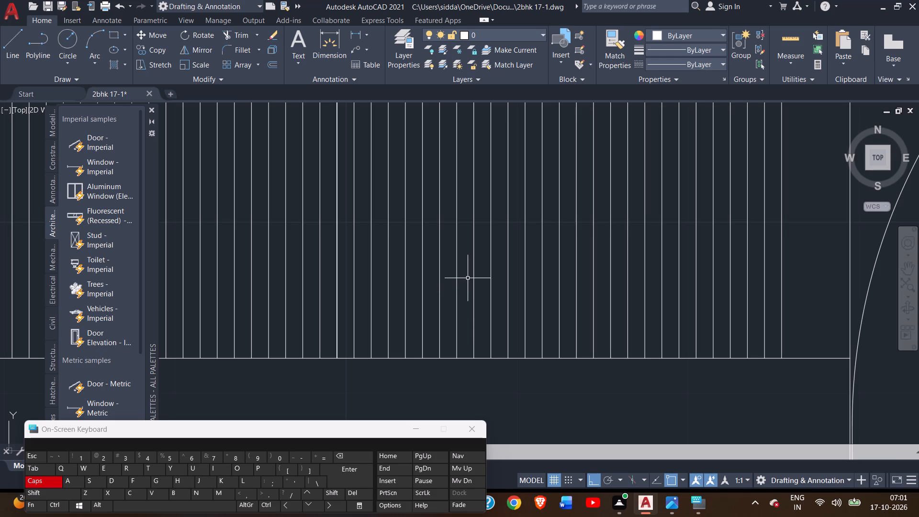
scroll(468, 278, up, 1)
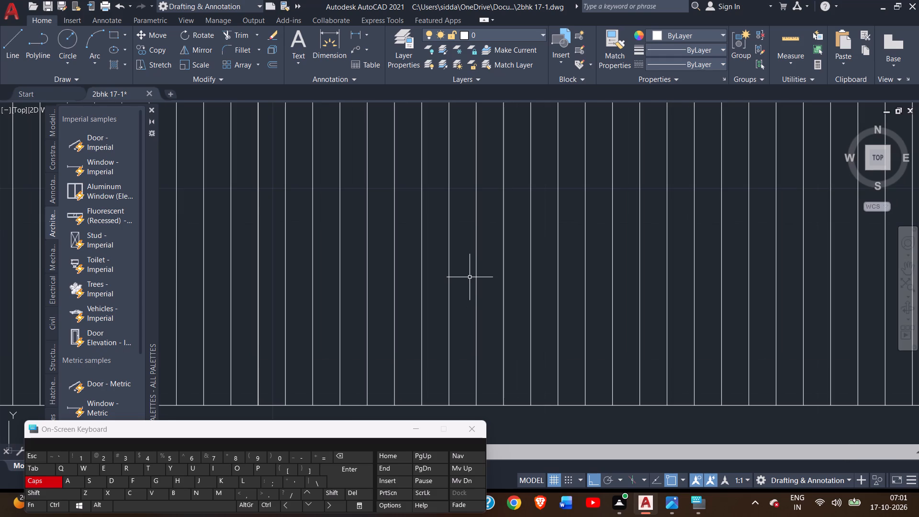
scroll(470, 277, down, 3)
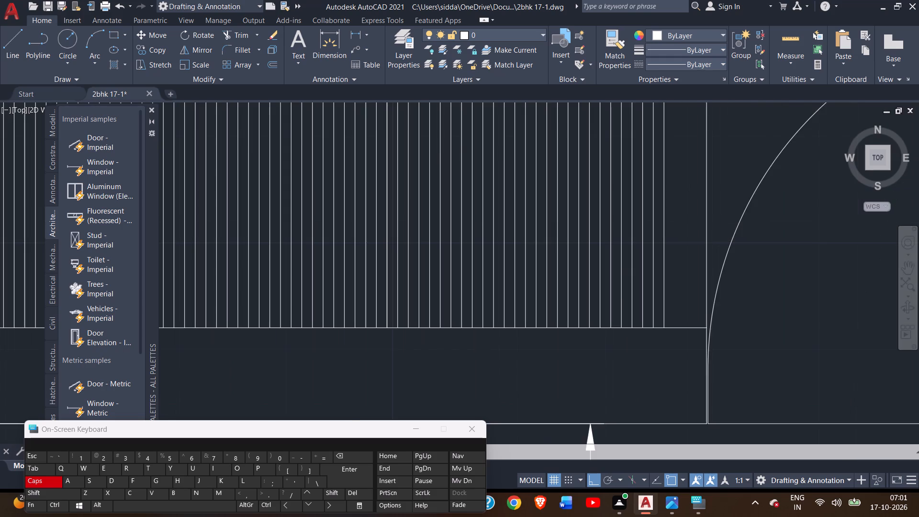
middle_drag(554, 278, 565, 338)
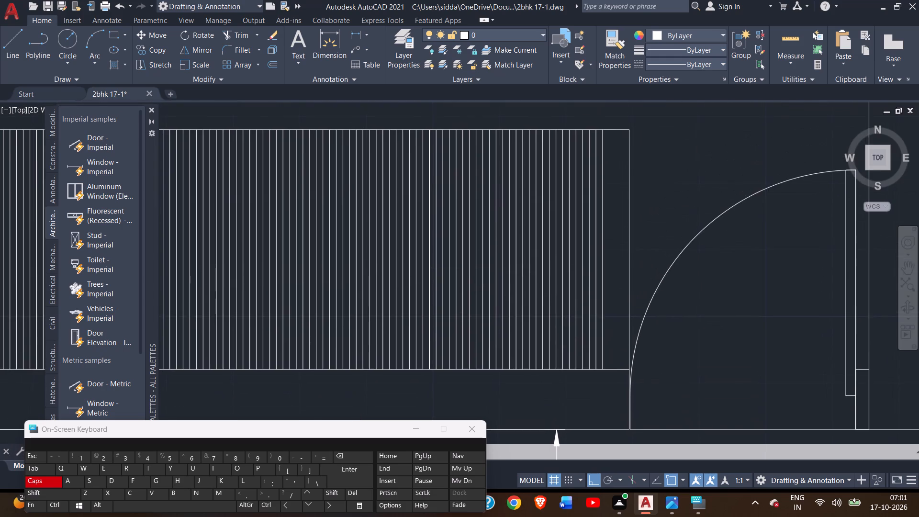
scroll(607, 306, up, 2)
click(581, 282)
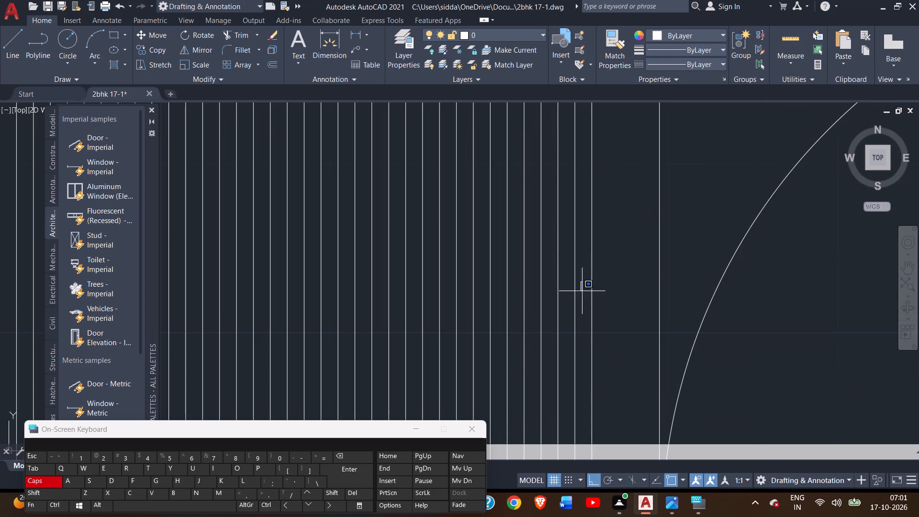
click(582, 289)
scroll(587, 305, down, 3)
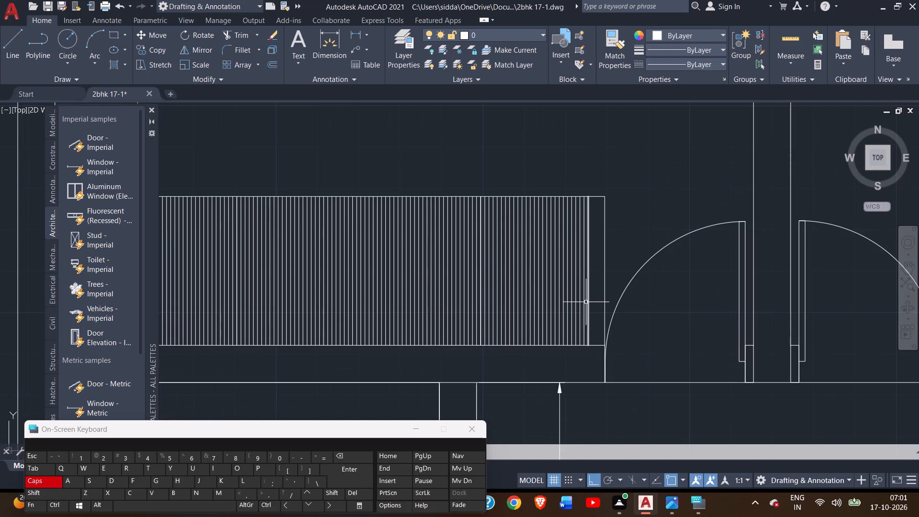
middle_drag(585, 303, 391, 315)
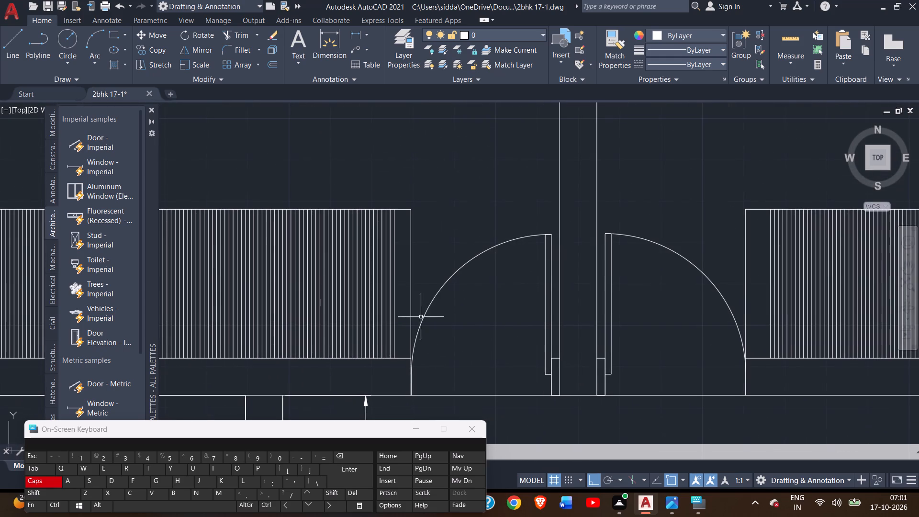
Inspect the start of the BED ROOM 01 wardrobe's vertical lines beside the door, comparing it with the BED ROOM 02 wardrobe.
middle_drag(658, 331, 499, 314)
scroll(637, 294, up, 2)
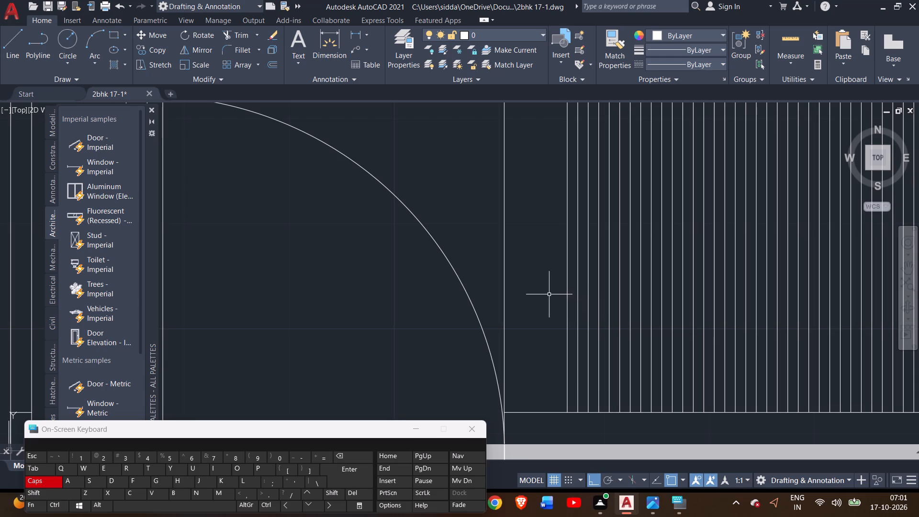
scroll(549, 294, down, 4)
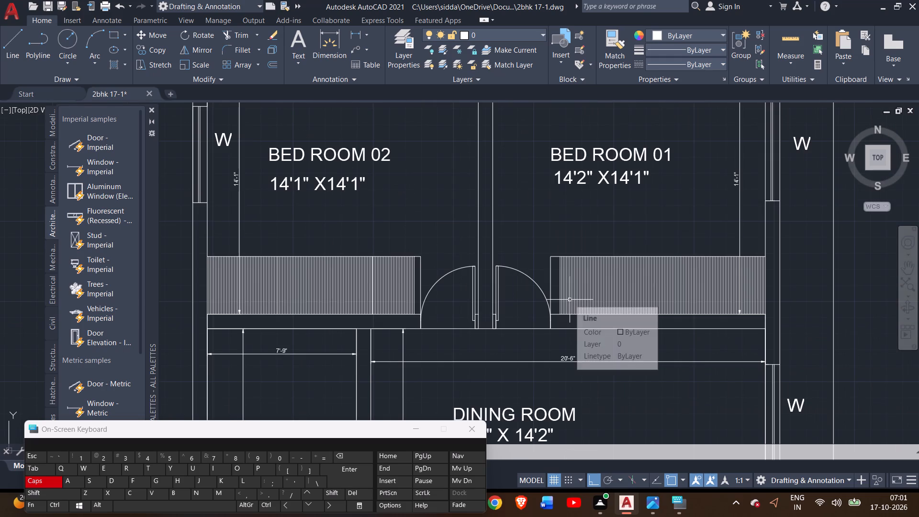
scroll(571, 300, up, 1)
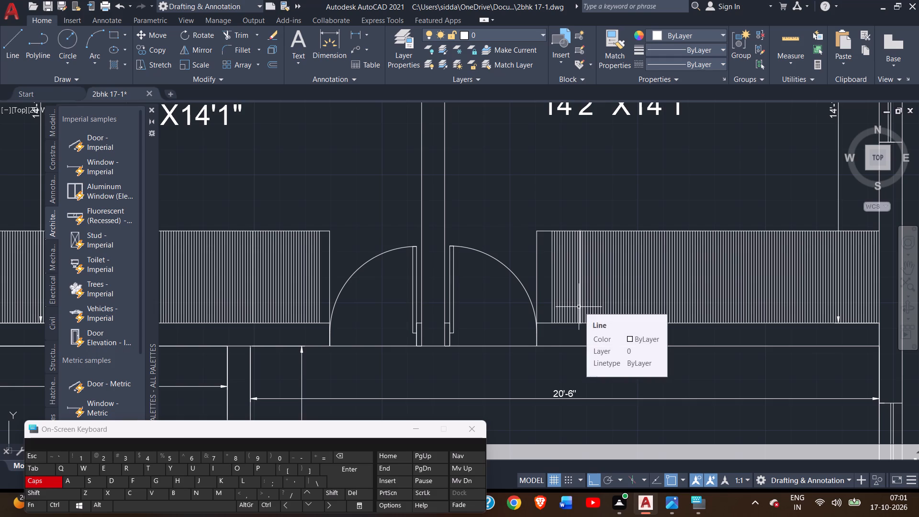
scroll(579, 307, up, 2)
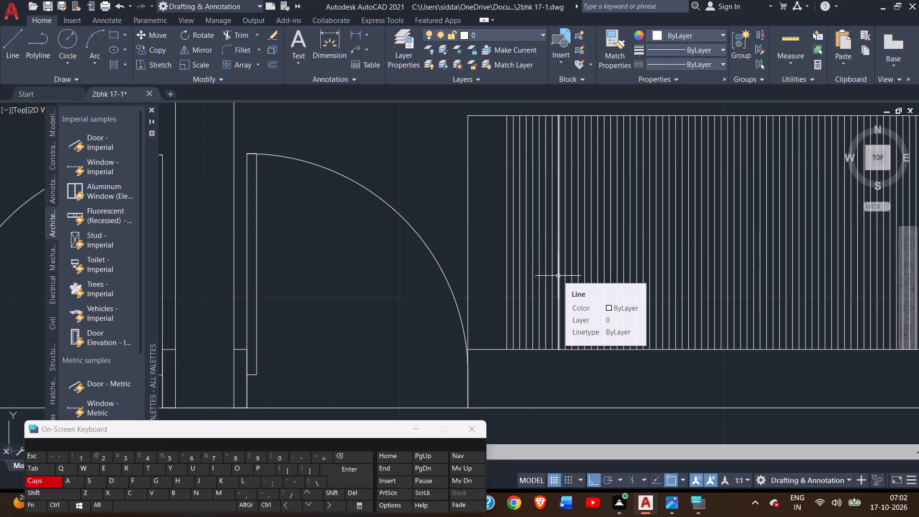
scroll(558, 276, up, 3)
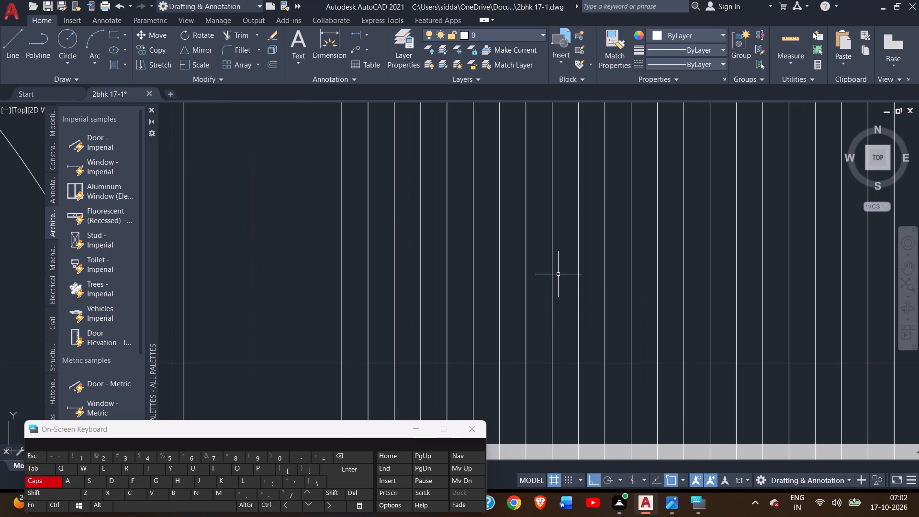
scroll(558, 273, up, 2)
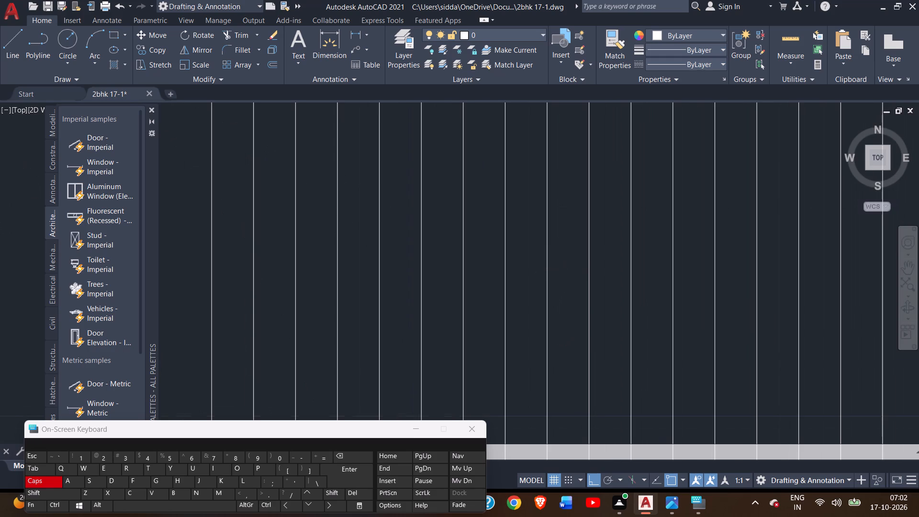
Check the line spacing farther along the BED ROOM 01 wardrobe at high magnification, and view both wardrobes together.
middle_drag(566, 268, 487, 285)
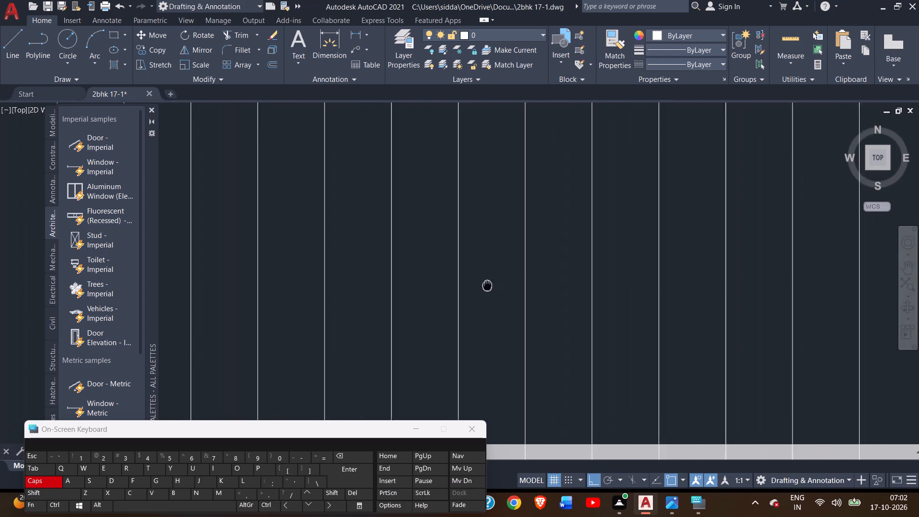
middle_drag(487, 285, 348, 305)
scroll(484, 277, up, 2)
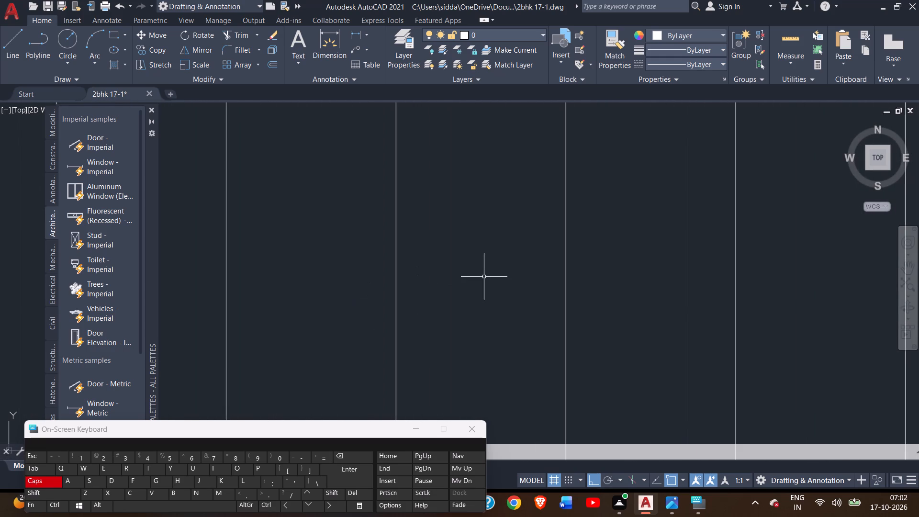
scroll(484, 276, up, 1)
scroll(484, 276, down, 2)
middle_drag(484, 276, 478, 275)
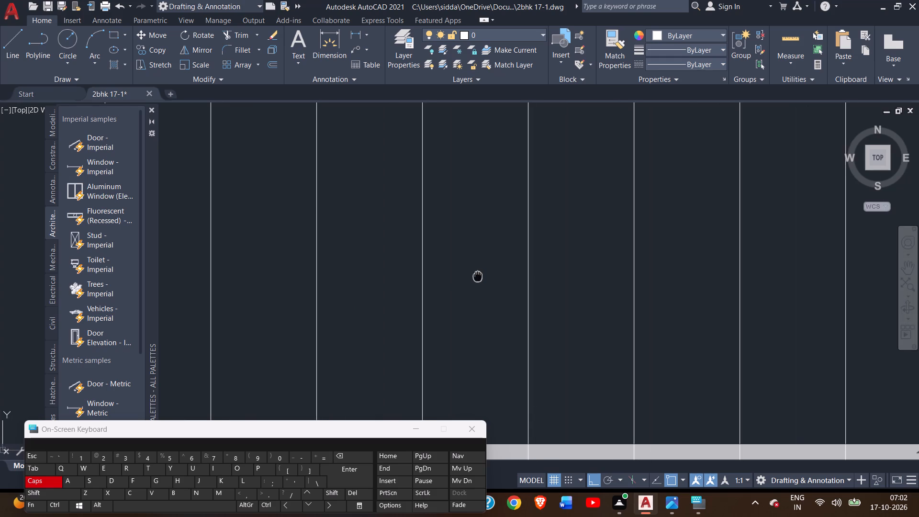
middle_drag(478, 275, 477, 275)
middle_click(477, 275)
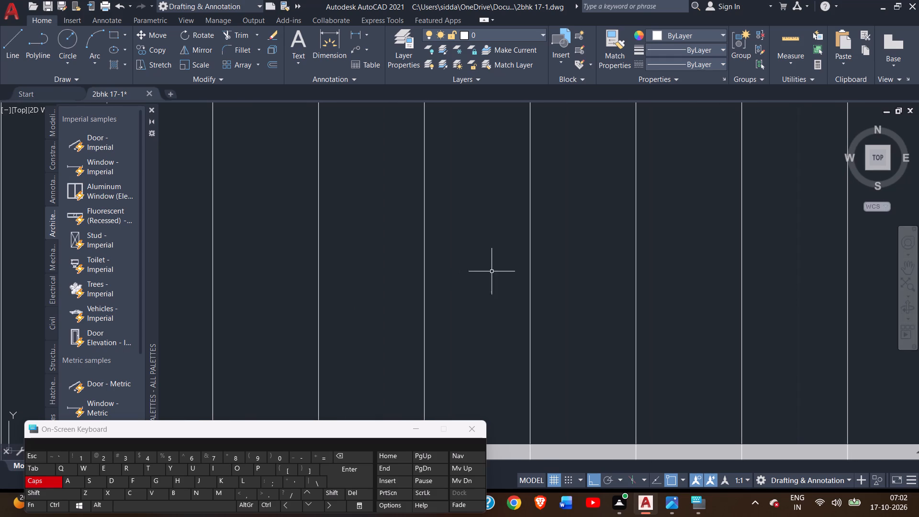
middle_drag(671, 284, 628, 287)
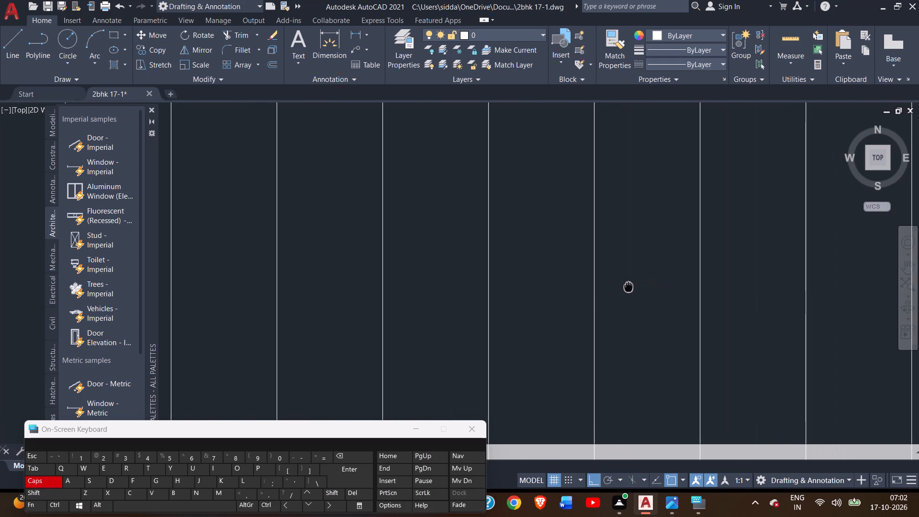
middle_drag(628, 287, 628, 287)
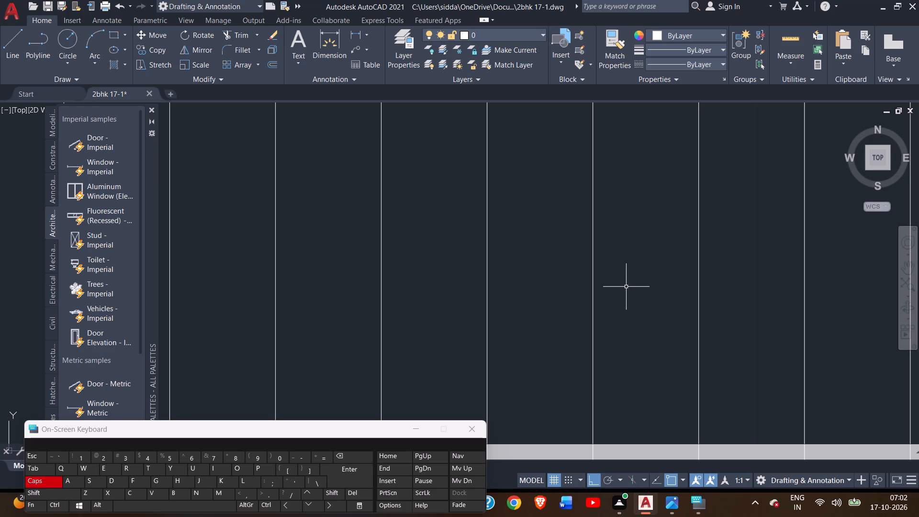
scroll(626, 287, up, 1)
scroll(626, 287, down, 2)
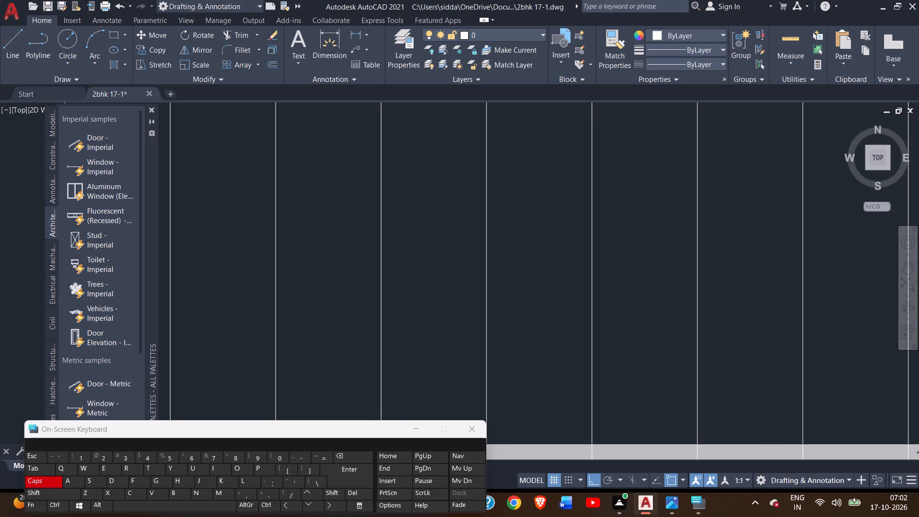
middle_drag(626, 287, 601, 284)
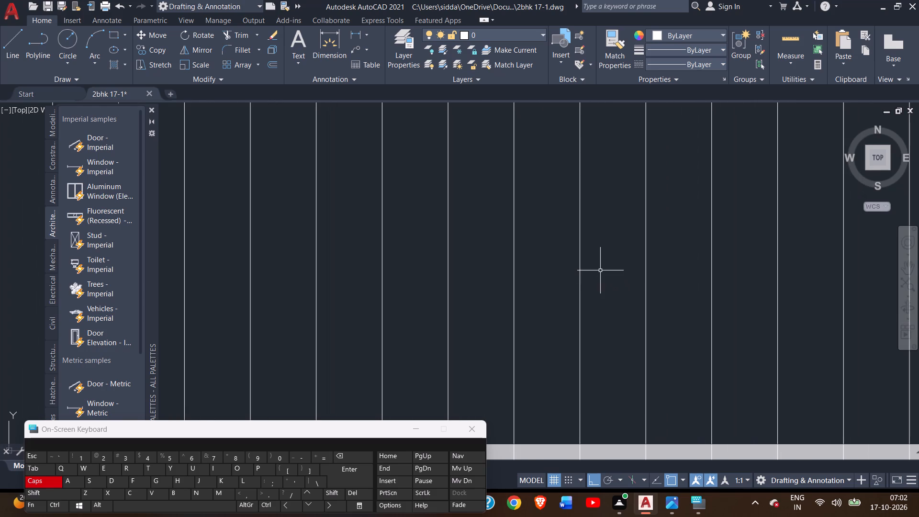
scroll(647, 213, down, 7)
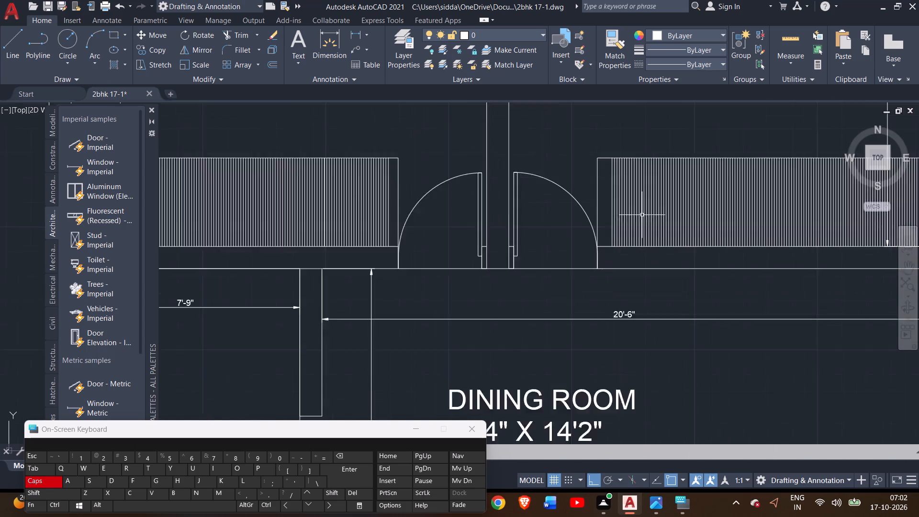
scroll(642, 215, down, 1)
Examine the dining room's 20'-6" width dimension and the DINING ROOM label with its size text.
scroll(616, 281, up, 5)
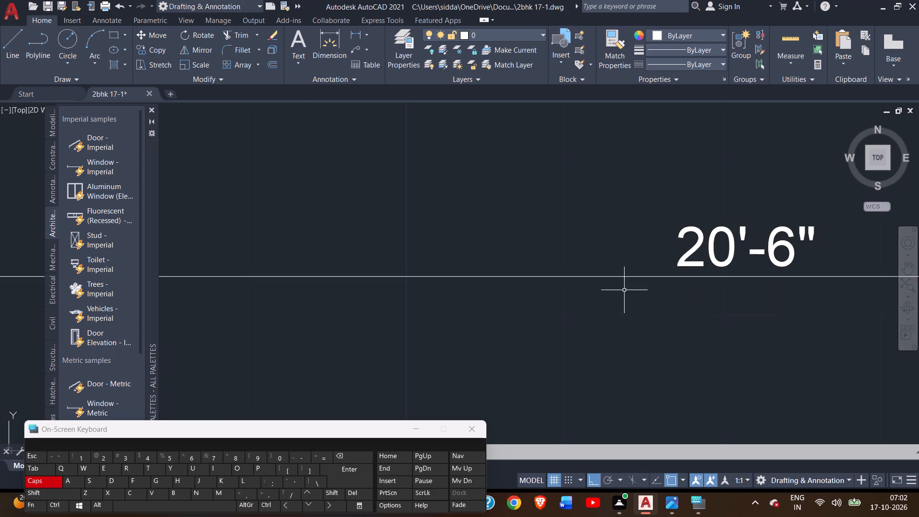
scroll(611, 289, down, 2)
scroll(633, 266, up, 3)
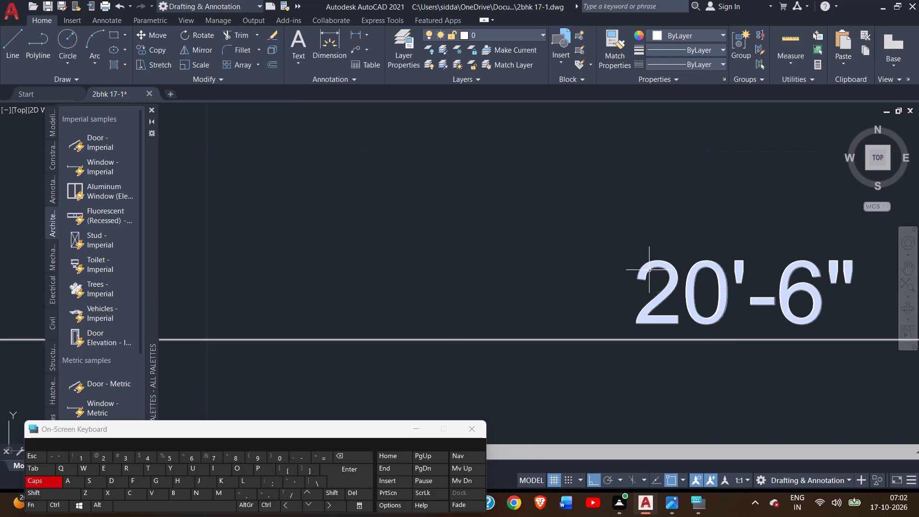
scroll(650, 261, down, 1)
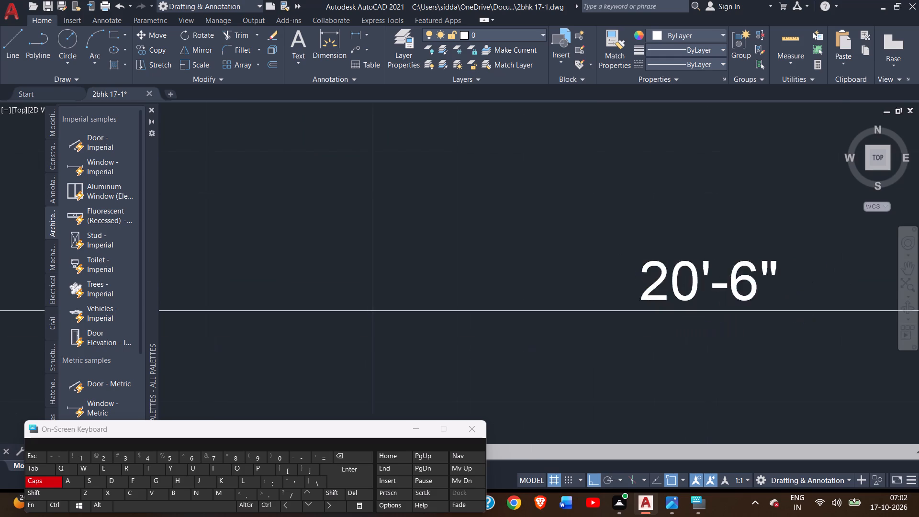
scroll(650, 261, down, 3)
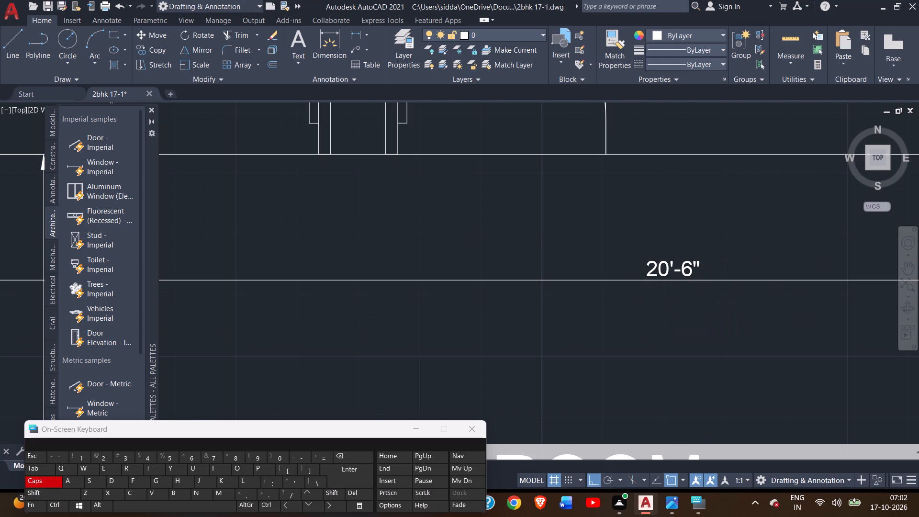
scroll(650, 258, up, 1)
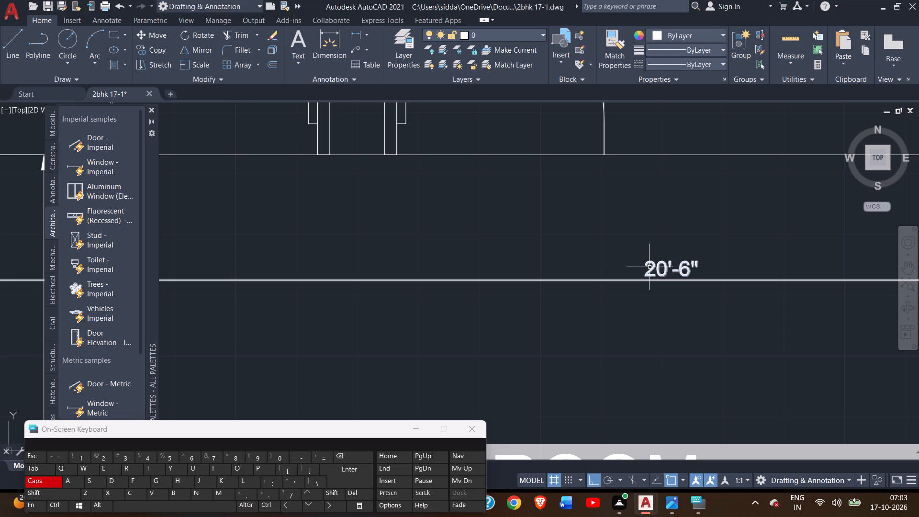
scroll(650, 267, up, 3)
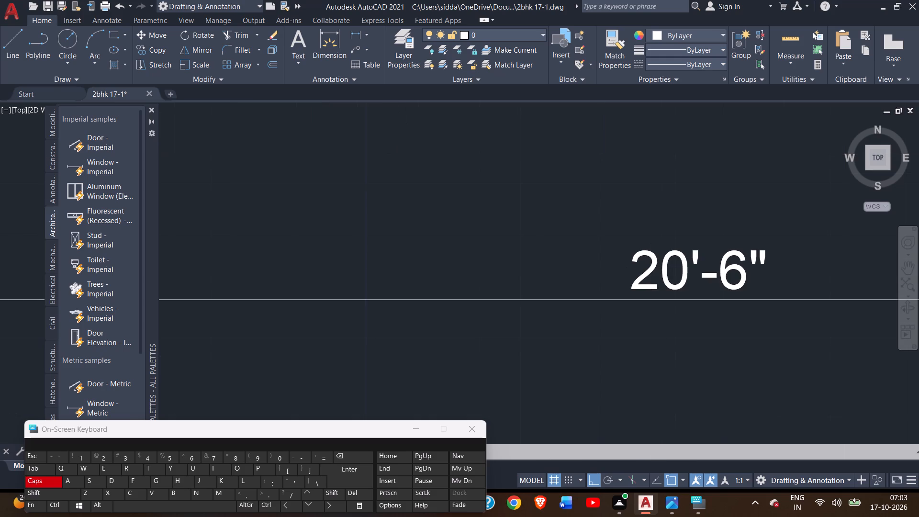
scroll(652, 267, down, 4)
middle_drag(635, 340, 664, 242)
scroll(614, 311, up, 2)
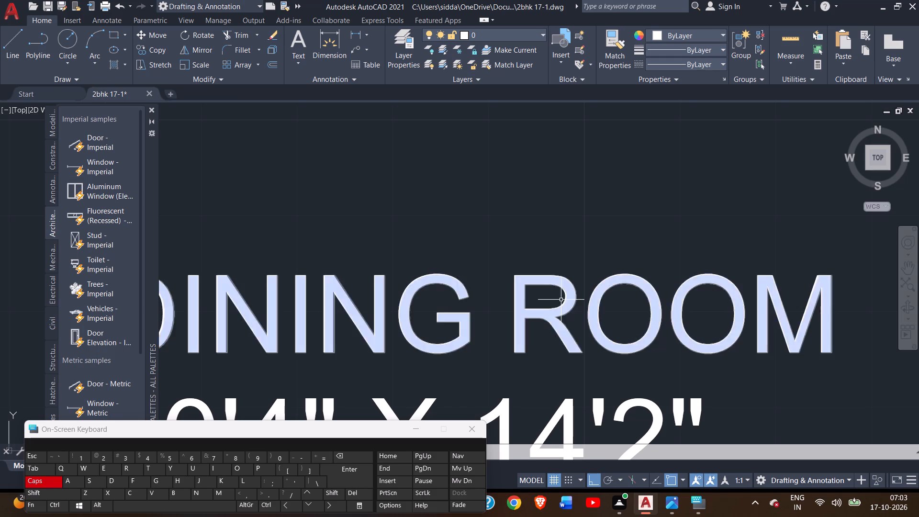
scroll(563, 295, down, 2)
scroll(499, 329, down, 1)
middle_drag(513, 348, 540, 276)
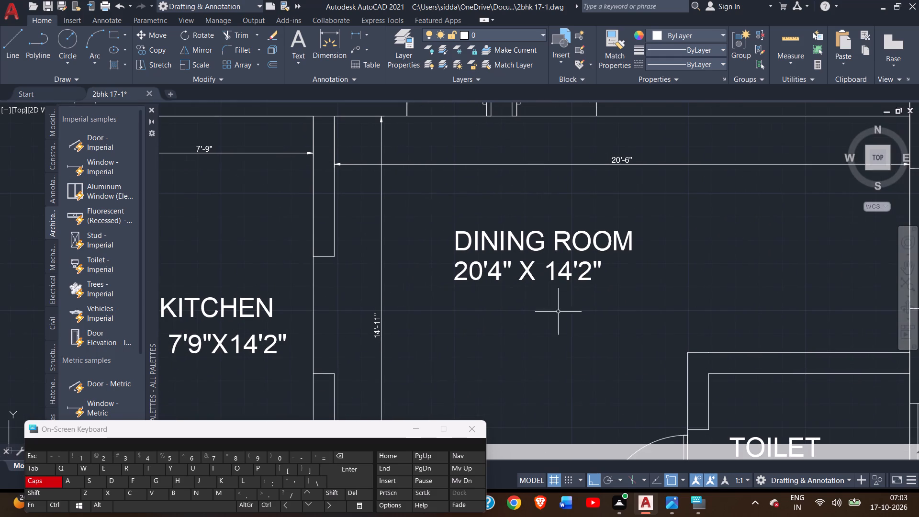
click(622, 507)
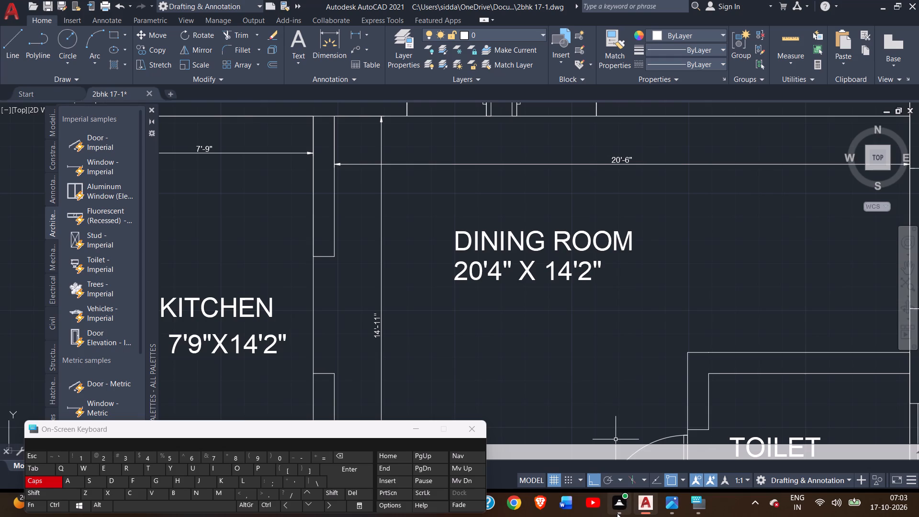
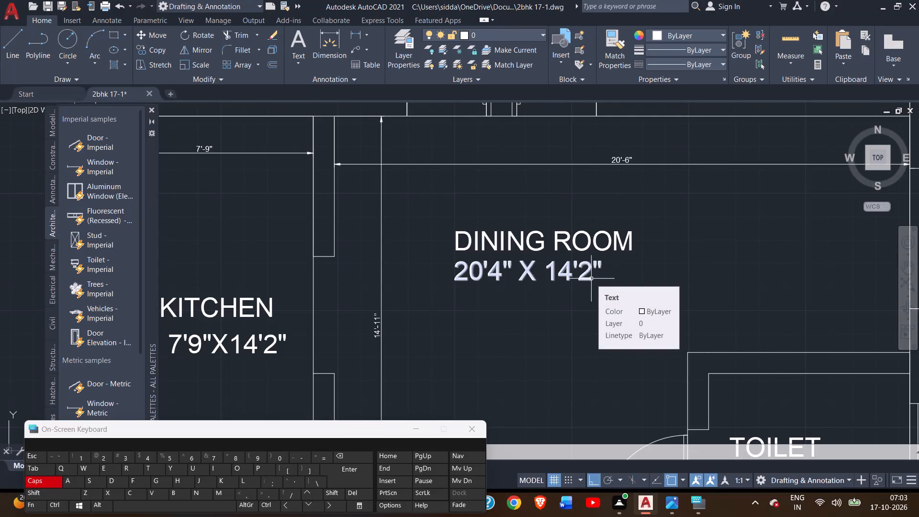
Examine the plan from the dining room to the open front, including the guest room window label and the 3' and 9" dimensions.
scroll(563, 344, down, 3)
middle_drag(563, 344, 579, 283)
middle_drag(571, 318, 568, 271)
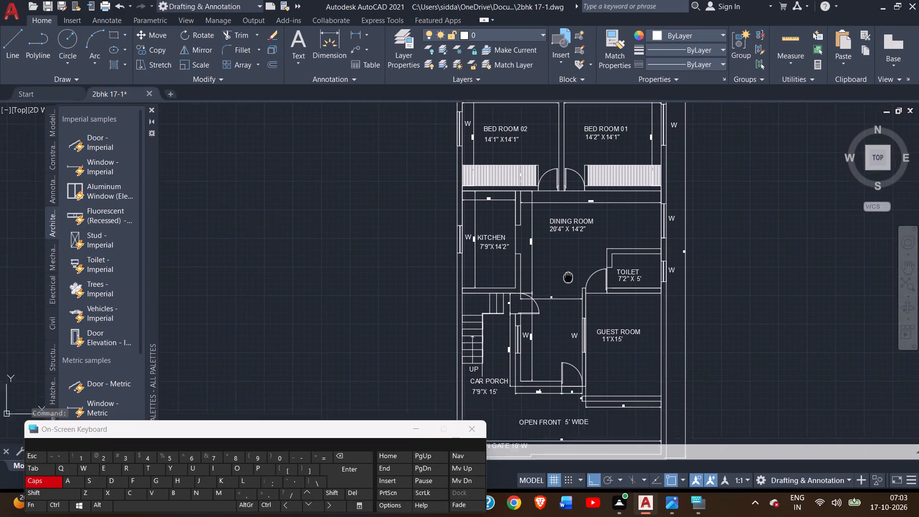
middle_drag(568, 271, 568, 257)
scroll(567, 310, up, 5)
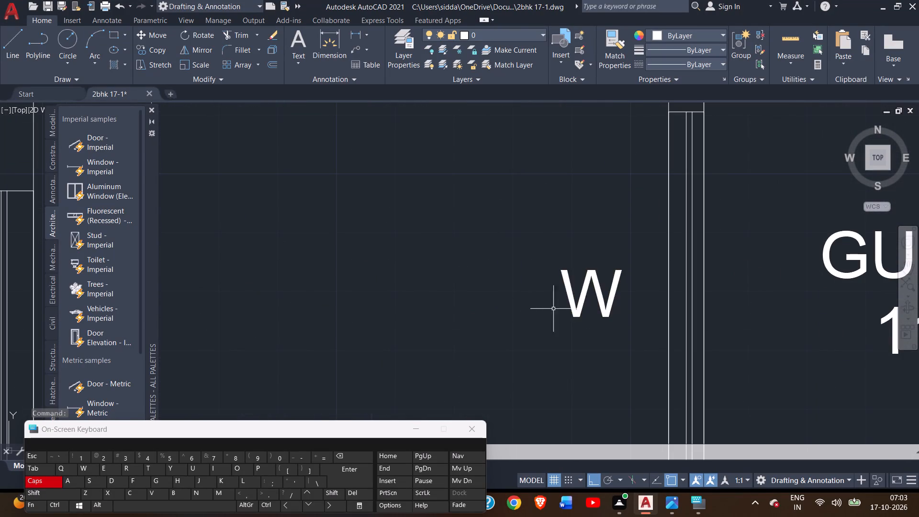
scroll(540, 309, down, 4)
middle_drag(543, 311, 553, 234)
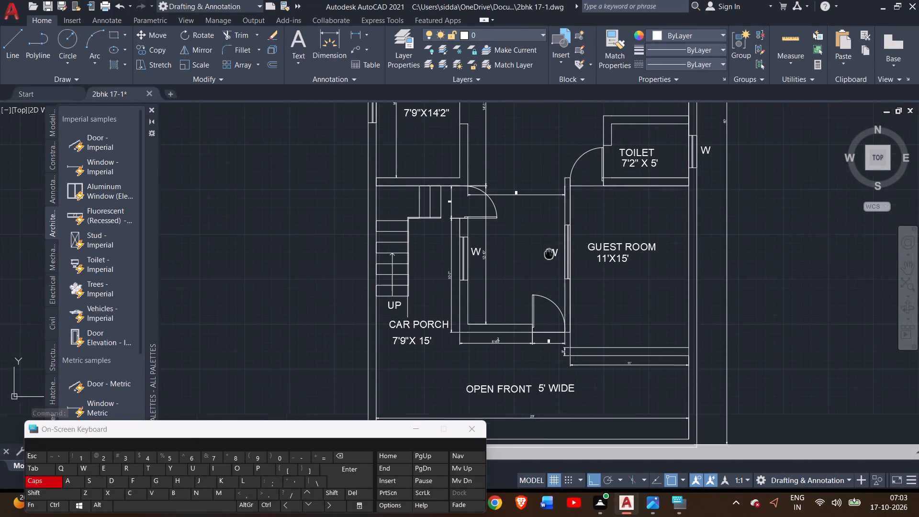
middle_drag(553, 234, 552, 231)
scroll(576, 331, up, 4)
scroll(535, 298, up, 2)
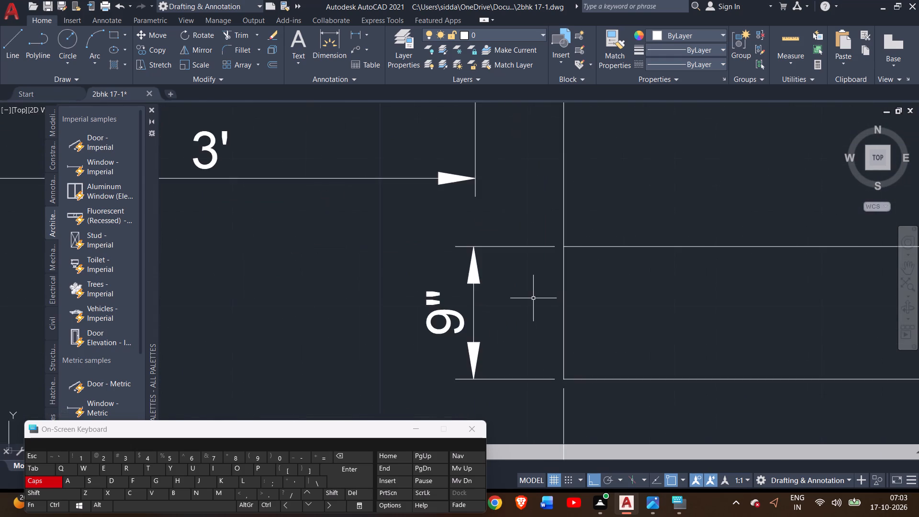
scroll(532, 296, down, 4)
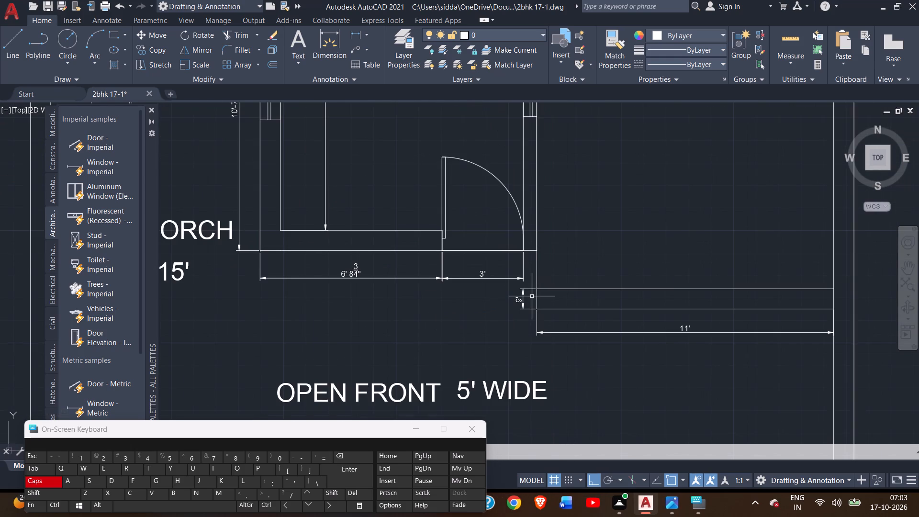
middle_drag(562, 242, 612, 390)
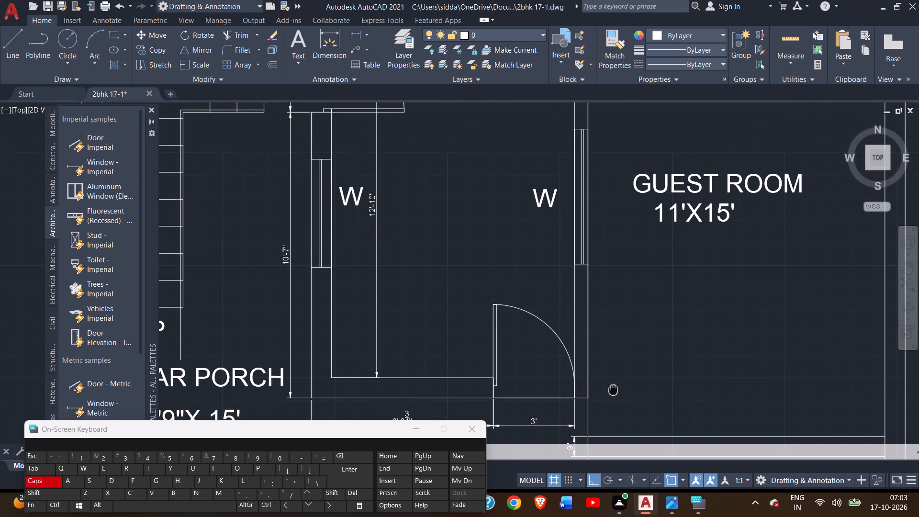
middle_drag(487, 248, 539, 323)
Examine the W window label beside the 12'-10" dimension up close, along with the surrounding windows and rooms.
scroll(406, 273, up, 3)
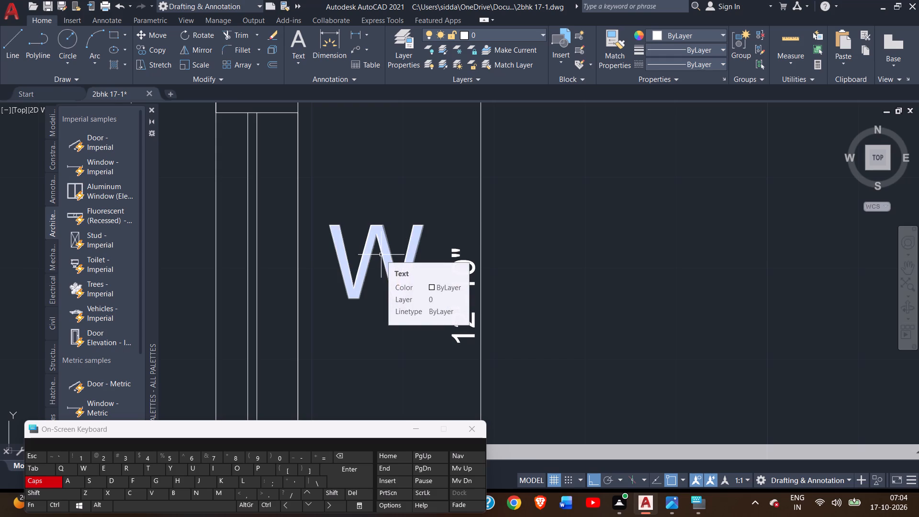
scroll(381, 255, down, 3)
scroll(381, 255, up, 3)
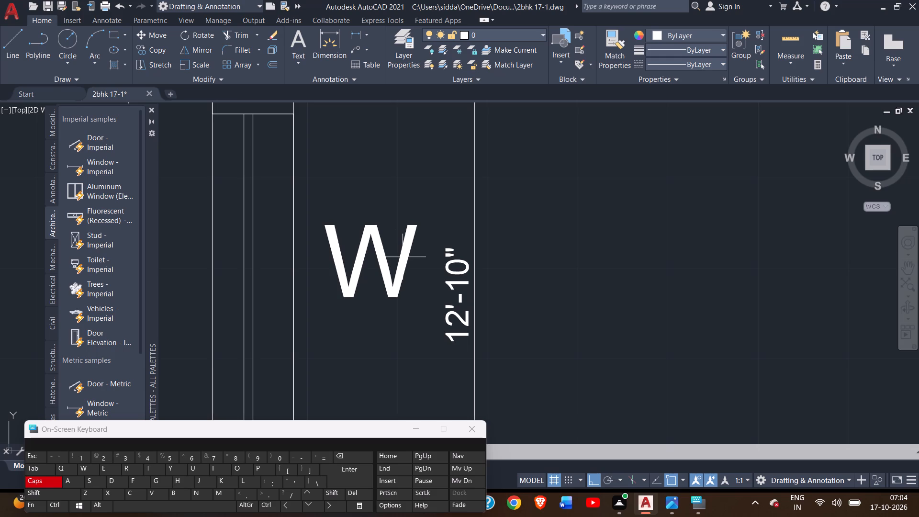
scroll(437, 221, down, 3)
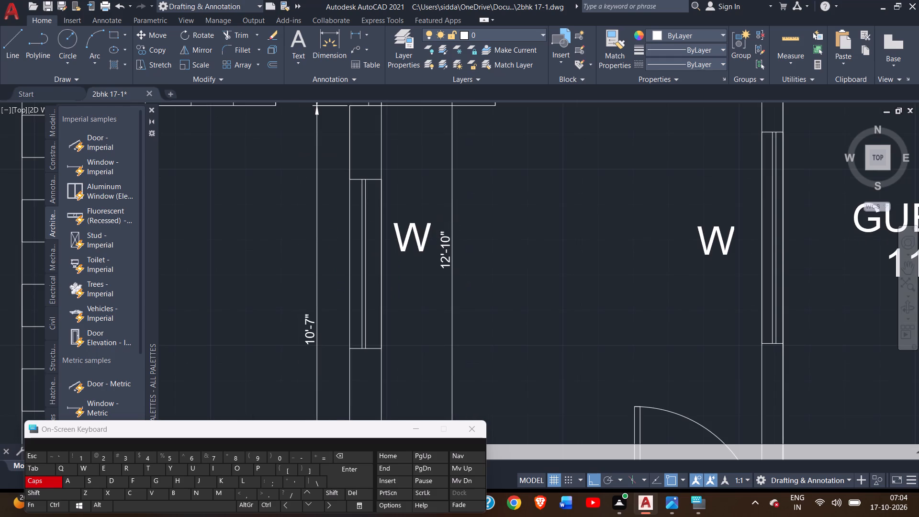
scroll(434, 242, down, 2)
middle_drag(461, 252, 436, 216)
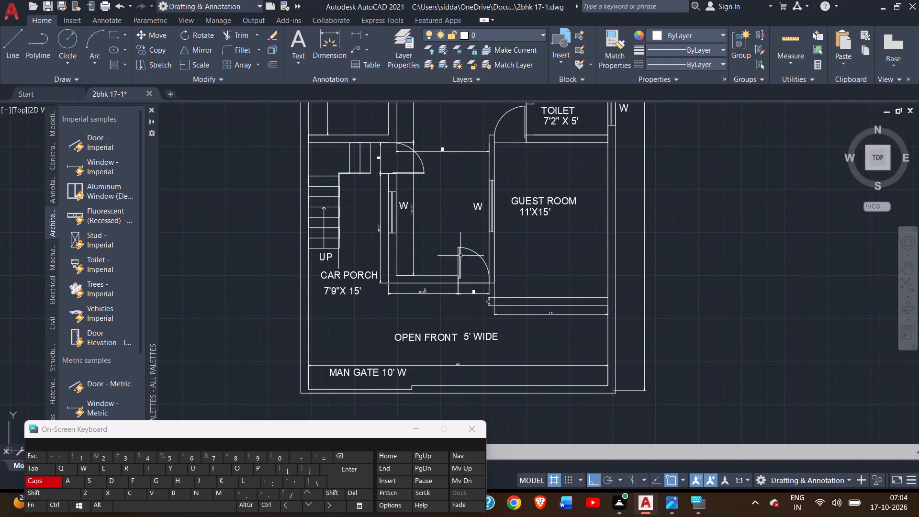
Examine the MAN GATE and OPEN FRONT labels near the 29' dimension, and look over the front half of the plan.
scroll(431, 317, up, 1)
middle_drag(433, 314, 448, 224)
scroll(410, 330, up, 2)
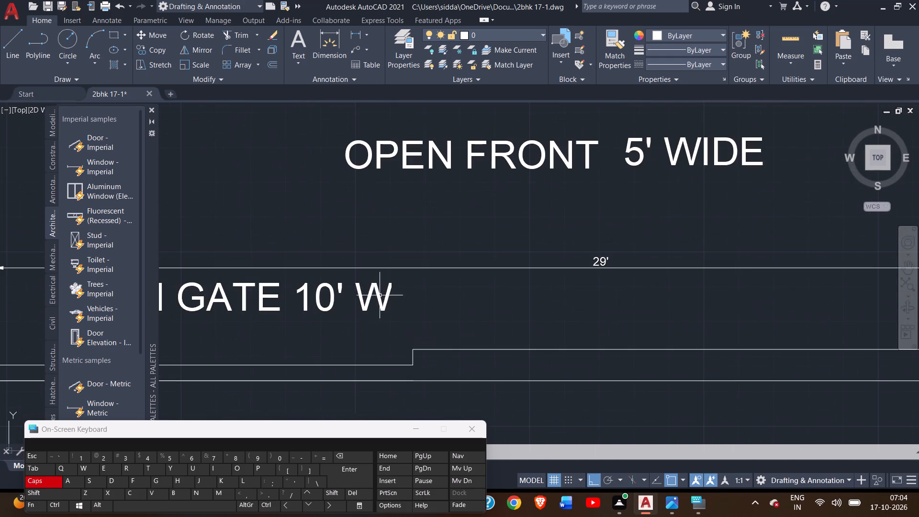
scroll(378, 294, up, 2)
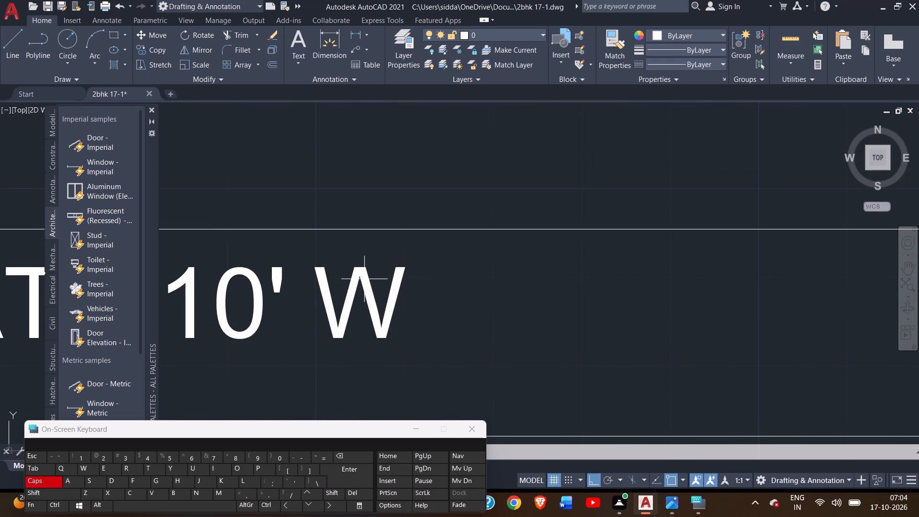
scroll(400, 323, down, 5)
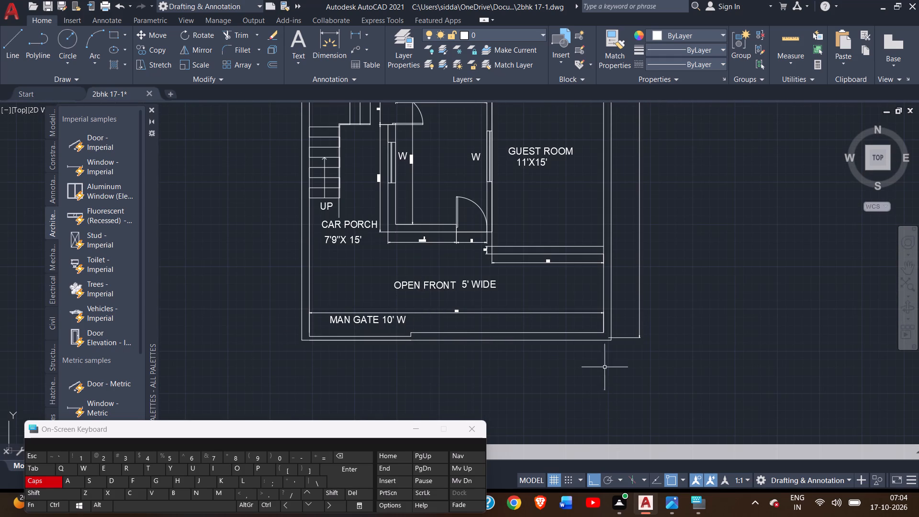
middle_drag(597, 348, 629, 442)
middle_drag(566, 241, 589, 343)
middle_drag(586, 328, 570, 214)
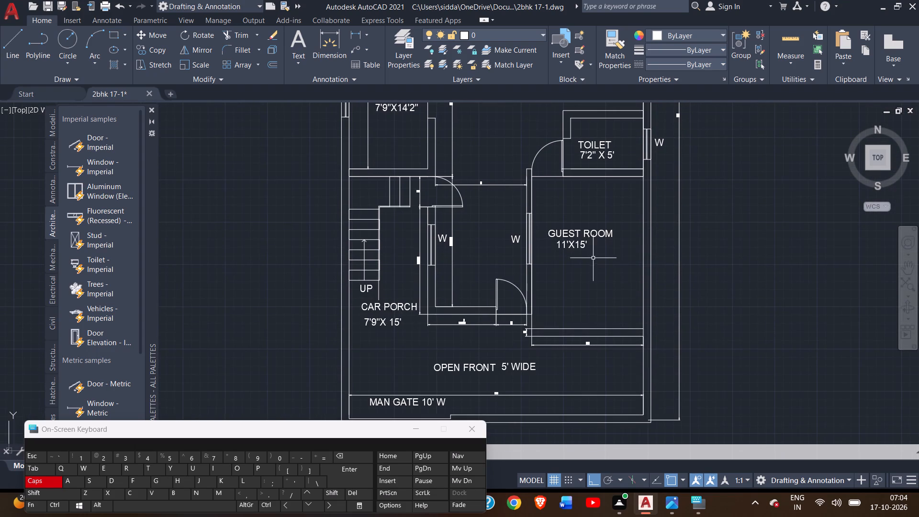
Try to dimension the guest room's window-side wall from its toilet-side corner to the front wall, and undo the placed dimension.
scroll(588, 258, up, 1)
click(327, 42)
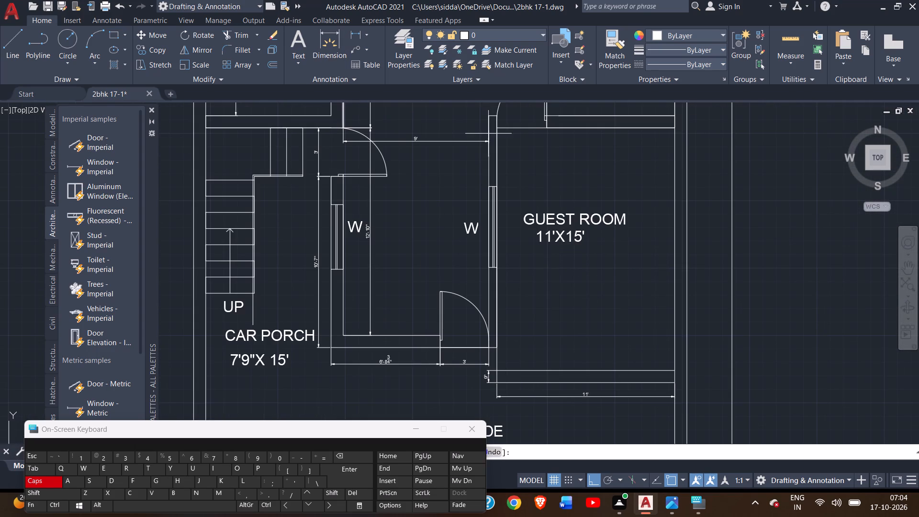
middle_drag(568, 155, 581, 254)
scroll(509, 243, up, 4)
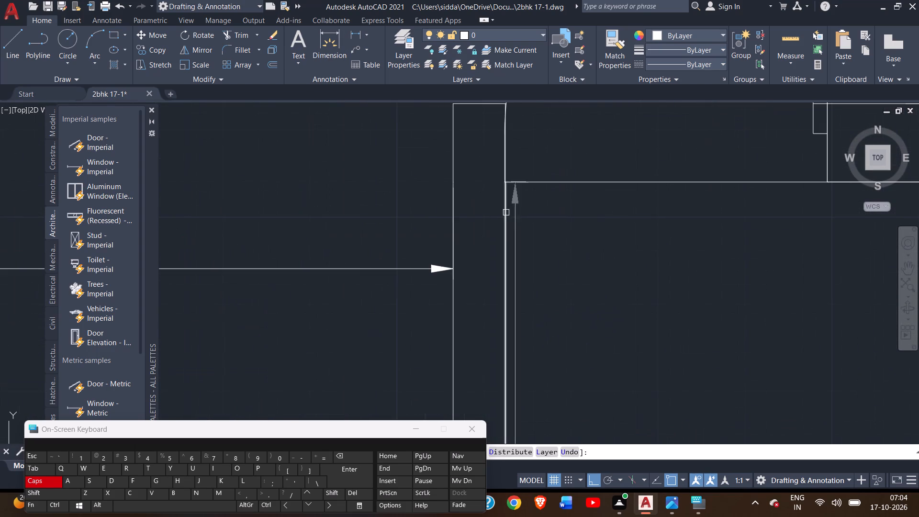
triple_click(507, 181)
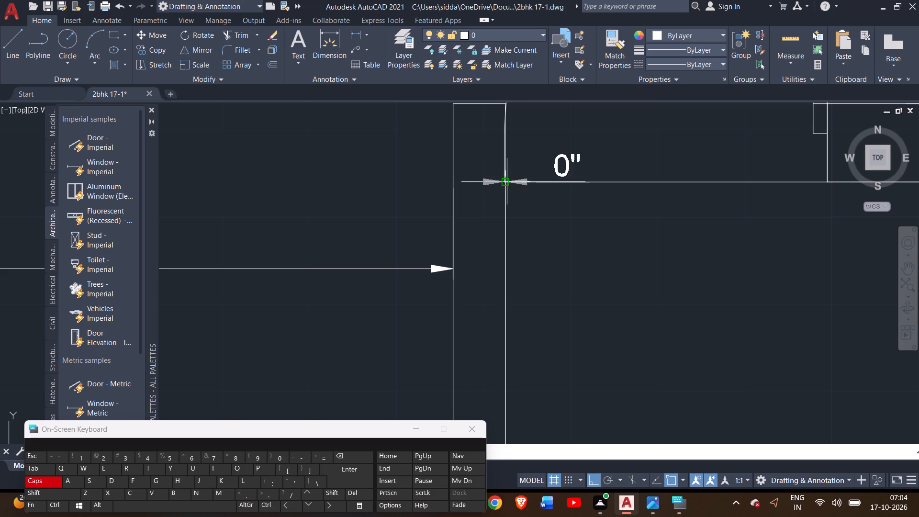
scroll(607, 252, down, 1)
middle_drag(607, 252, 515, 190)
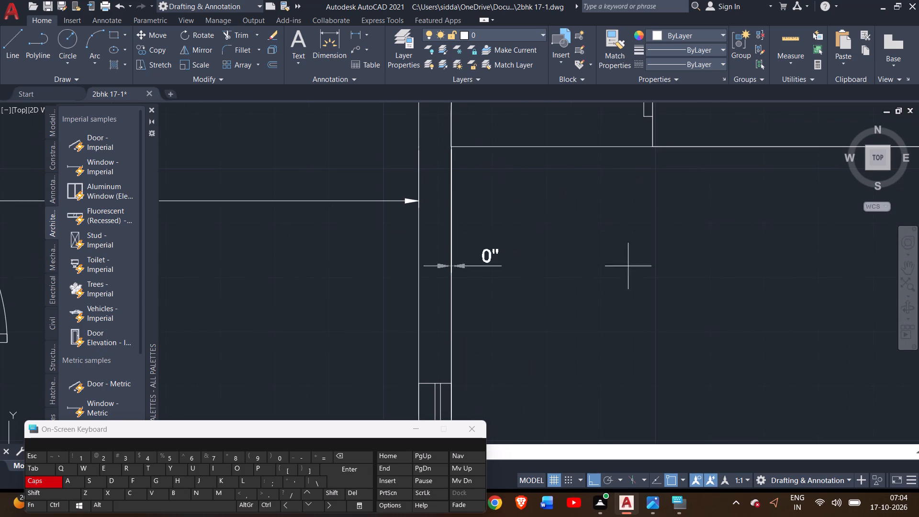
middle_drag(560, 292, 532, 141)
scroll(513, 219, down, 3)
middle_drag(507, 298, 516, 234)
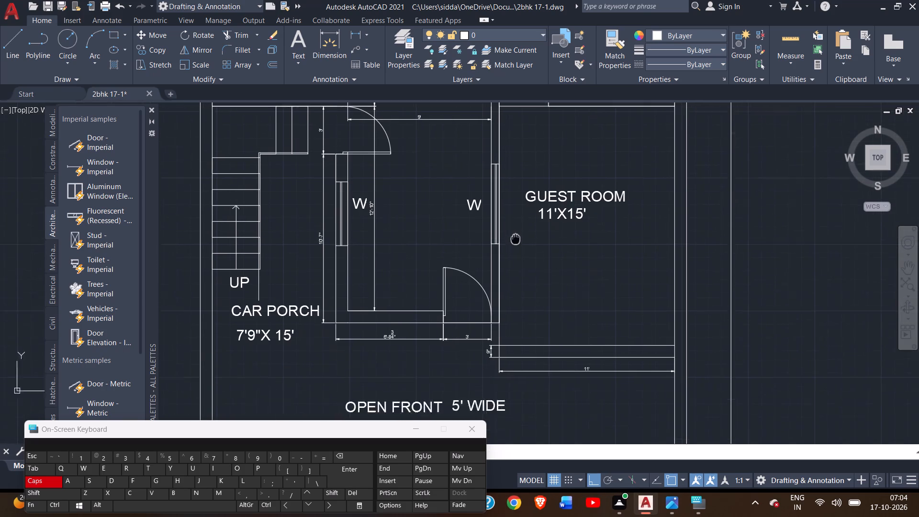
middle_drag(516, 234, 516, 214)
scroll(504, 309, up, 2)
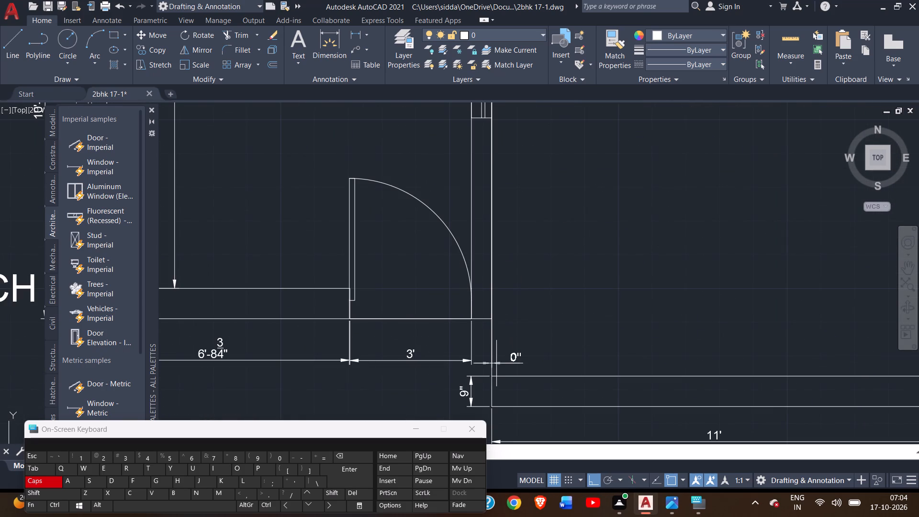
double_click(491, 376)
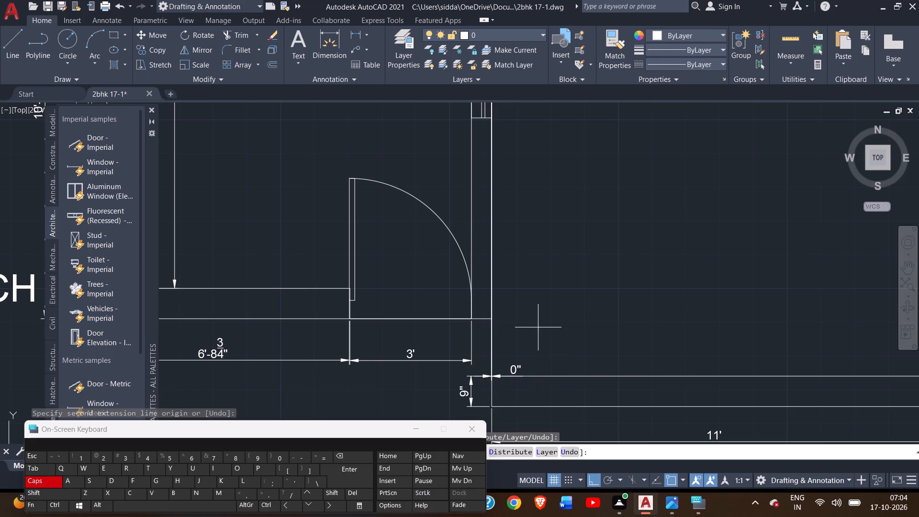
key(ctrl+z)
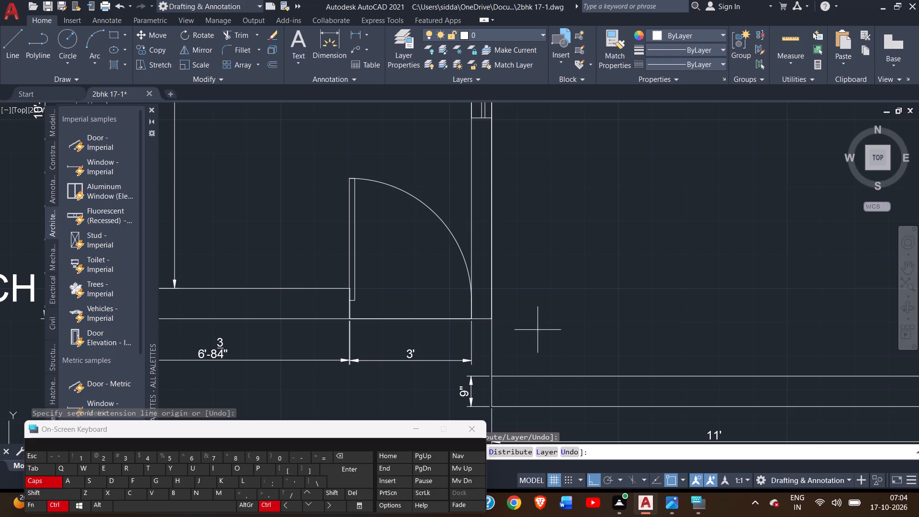
Add an 11' width dimension across the guest room, just inside the wall it shares with the toilet.
scroll(538, 330, down, 2)
middle_drag(544, 284, 522, 402)
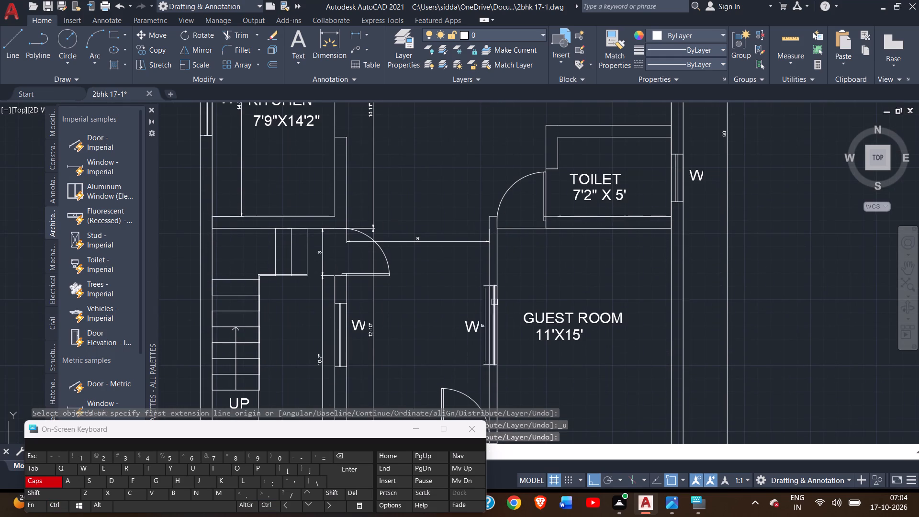
click(319, 43)
scroll(501, 237, up, 3)
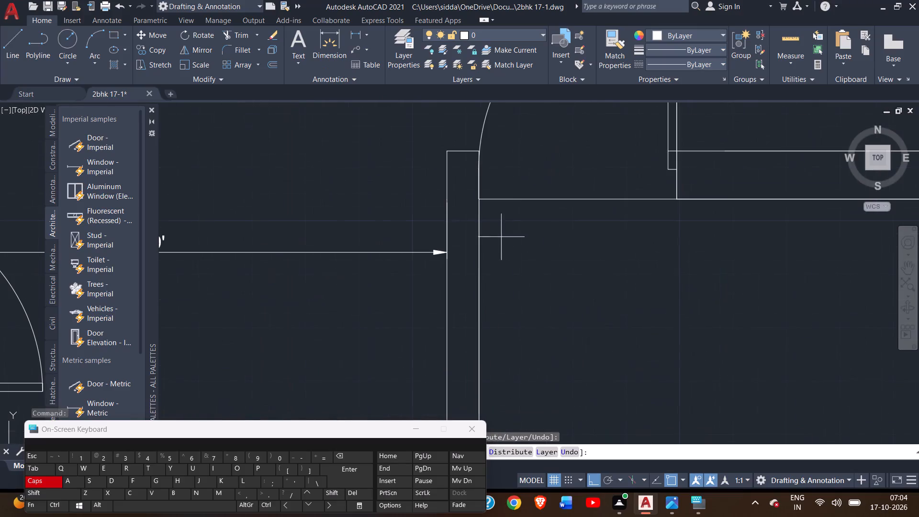
click(478, 197)
scroll(617, 227, down, 2)
middle_drag(617, 227, 511, 228)
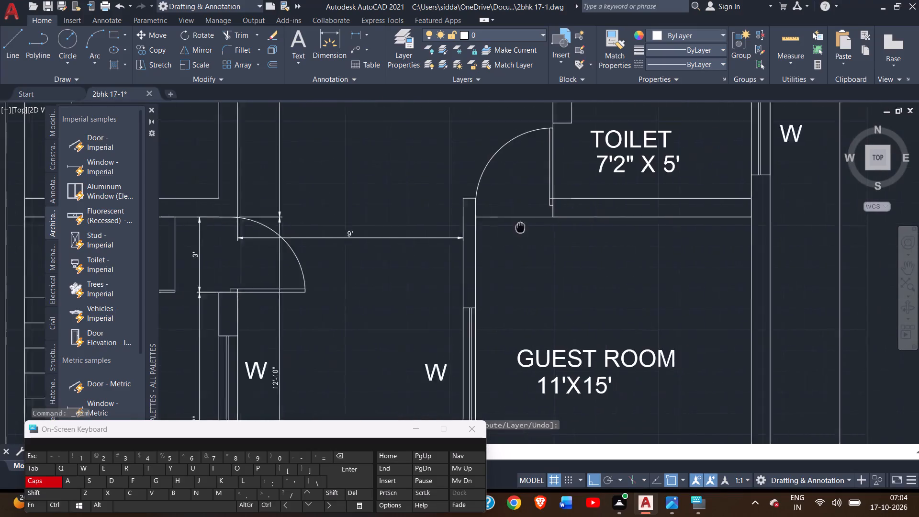
middle_drag(511, 228, 410, 261)
click(630, 252)
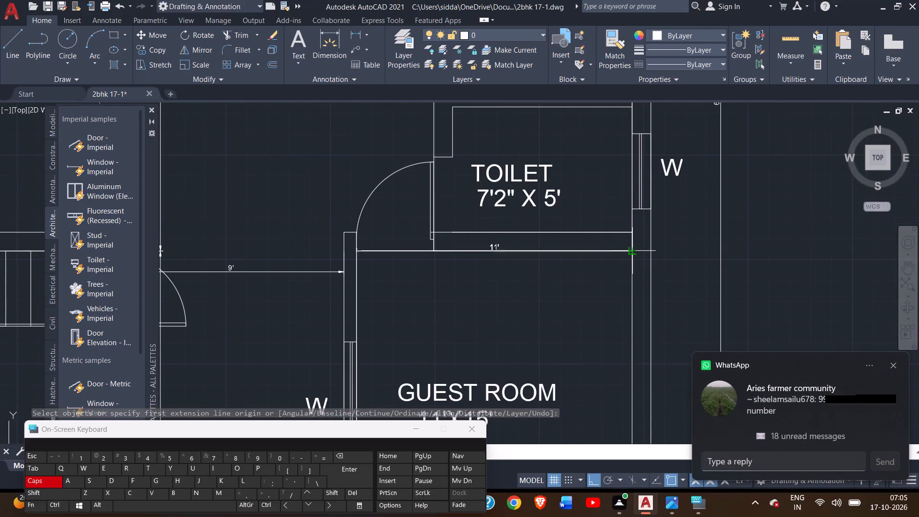
click(605, 281)
middle_drag(561, 305, 592, 208)
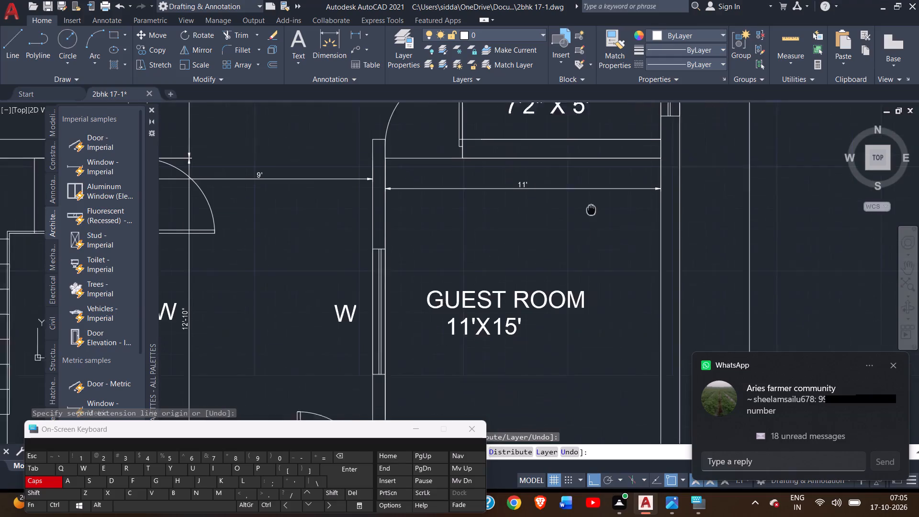
middle_drag(592, 208, 594, 202)
Dismiss the incoming message notification.
click(889, 365)
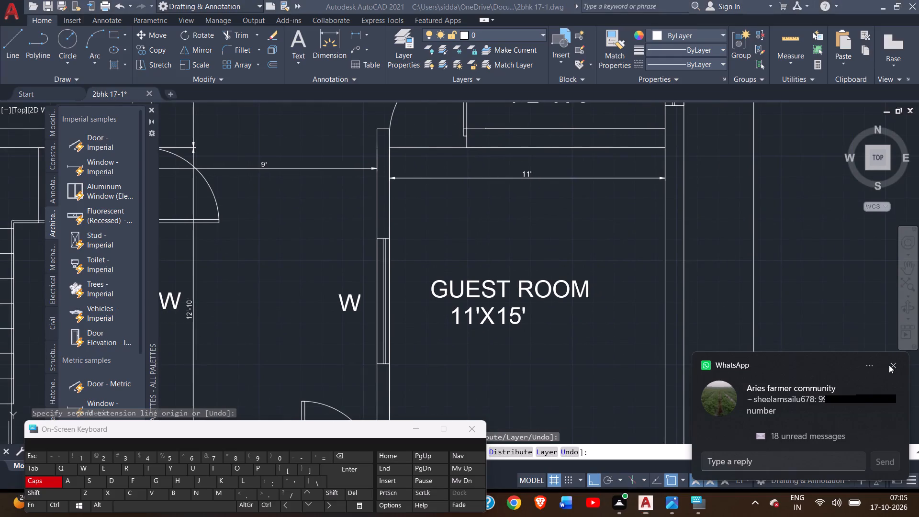
Dimension the guest room's window-side wall from its toilet-side corner to the outer corner beside the entrance door, placing it inside the room.
middle_drag(606, 280, 634, 243)
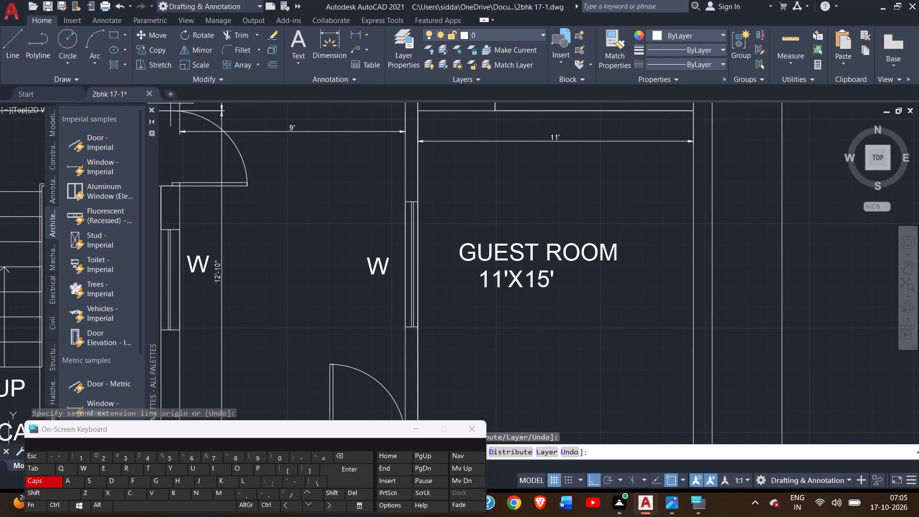
click(323, 51)
middle_drag(431, 124, 432, 133)
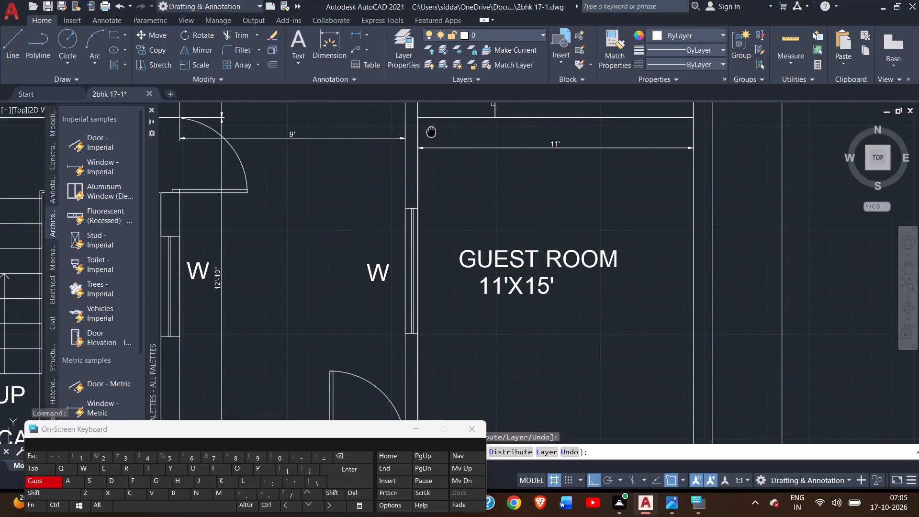
middle_drag(432, 133, 446, 163)
click(432, 151)
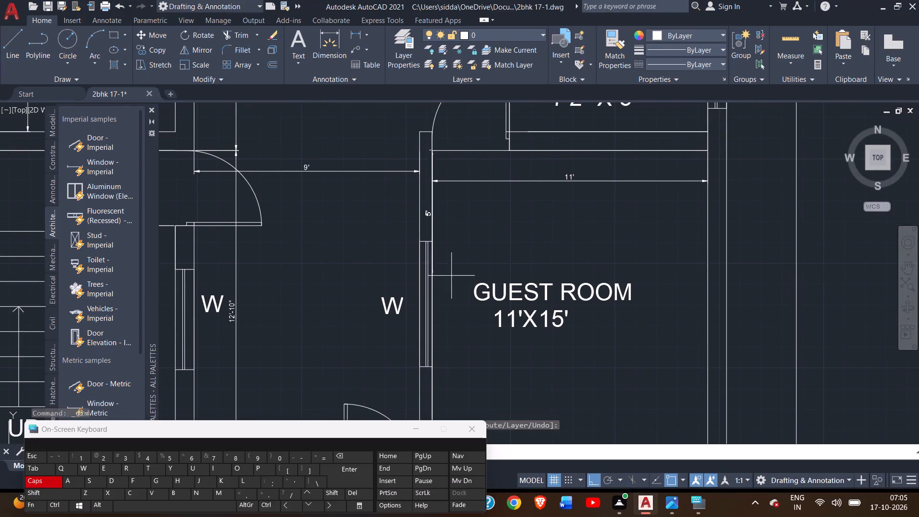
middle_drag(448, 324, 457, 180)
middle_drag(460, 371, 481, 316)
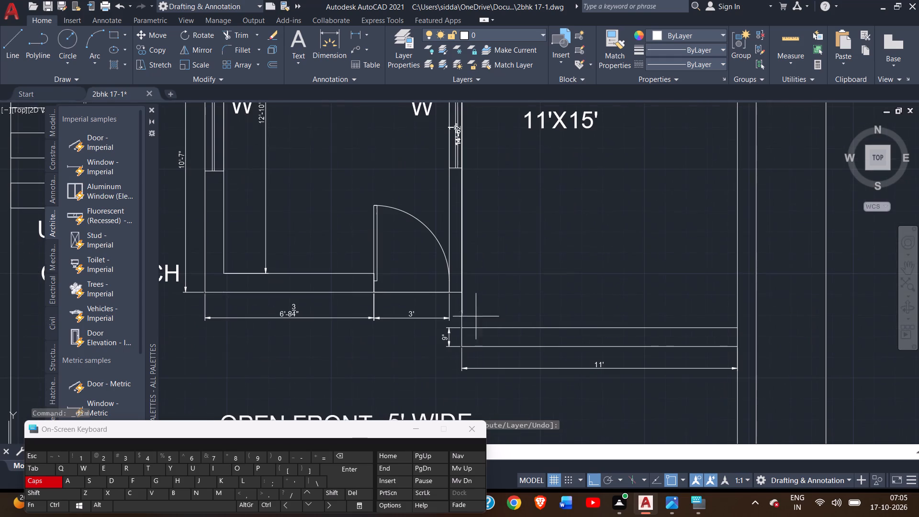
scroll(460, 289, up, 3)
click(455, 304)
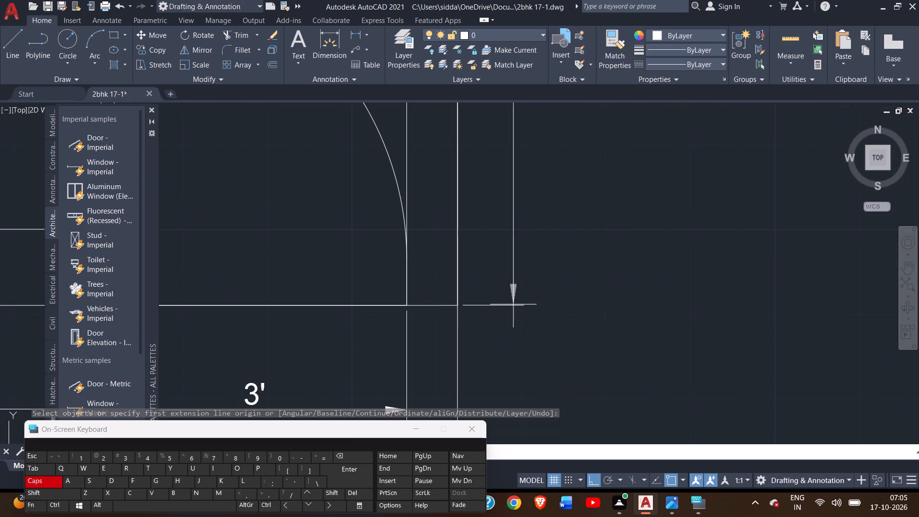
click(538, 306)
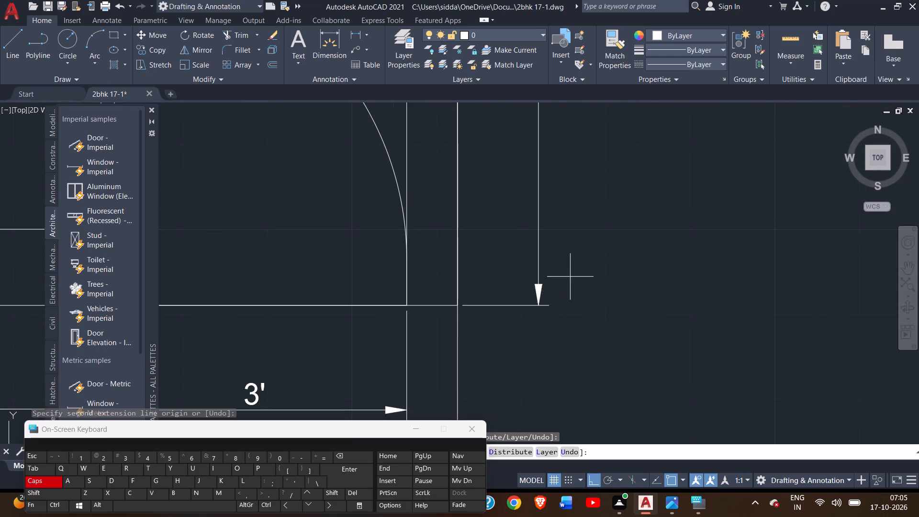
scroll(570, 276, down, 2)
middle_drag(591, 232, 540, 369)
scroll(541, 369, down, 3)
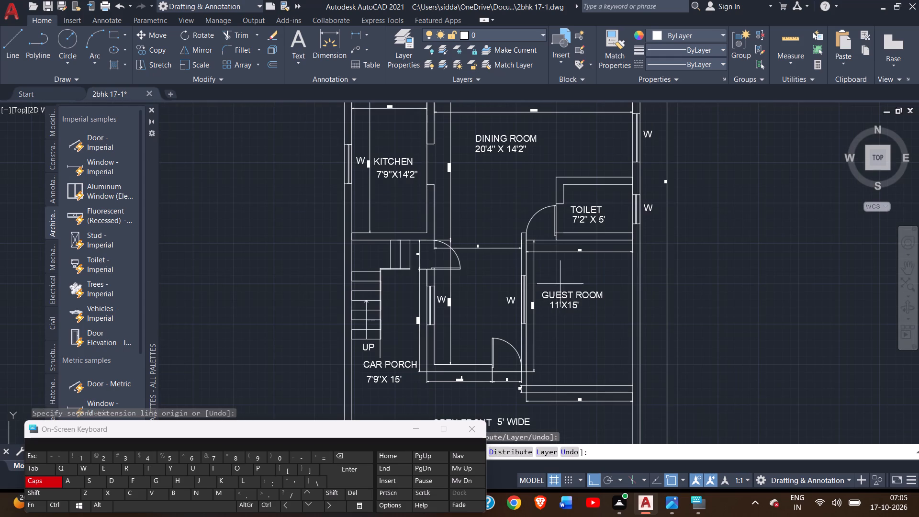
End the dimension command and examine the new dimensions inside the guest room and around its toilet-side wall.
scroll(551, 257, up, 4)
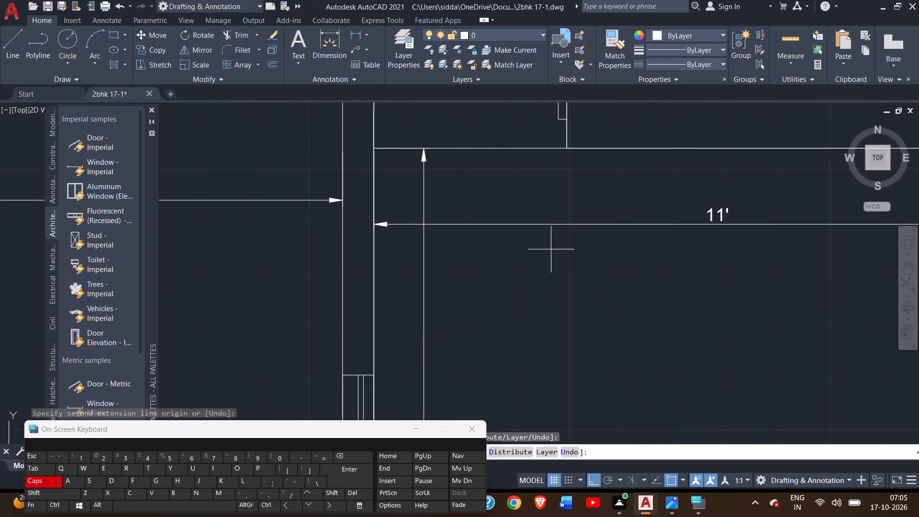
right_click(550, 249)
click(561, 258)
scroll(478, 278, down, 2)
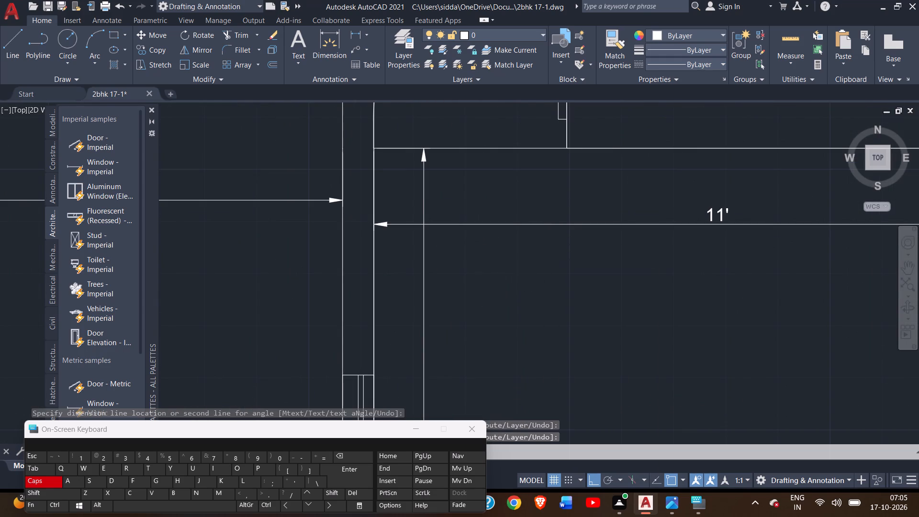
middle_drag(477, 306, 466, 208)
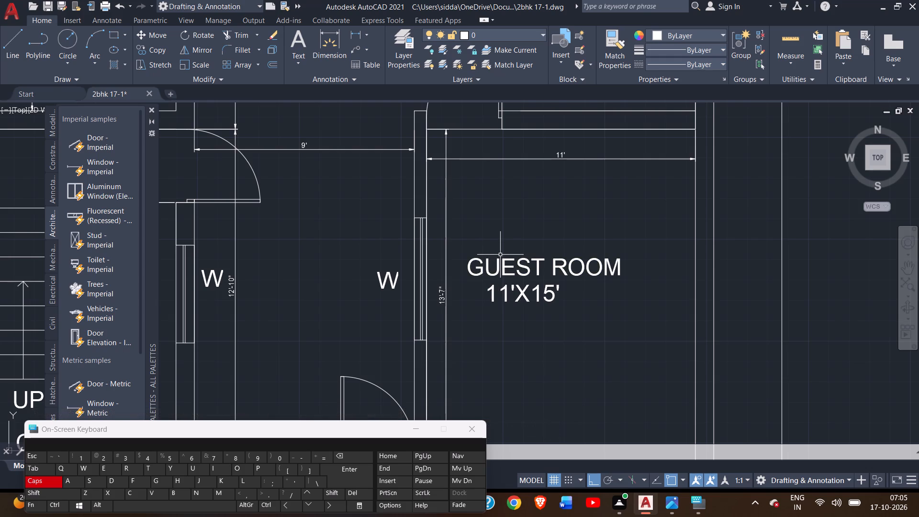
middle_drag(475, 195, 474, 239)
scroll(477, 208, up, 2)
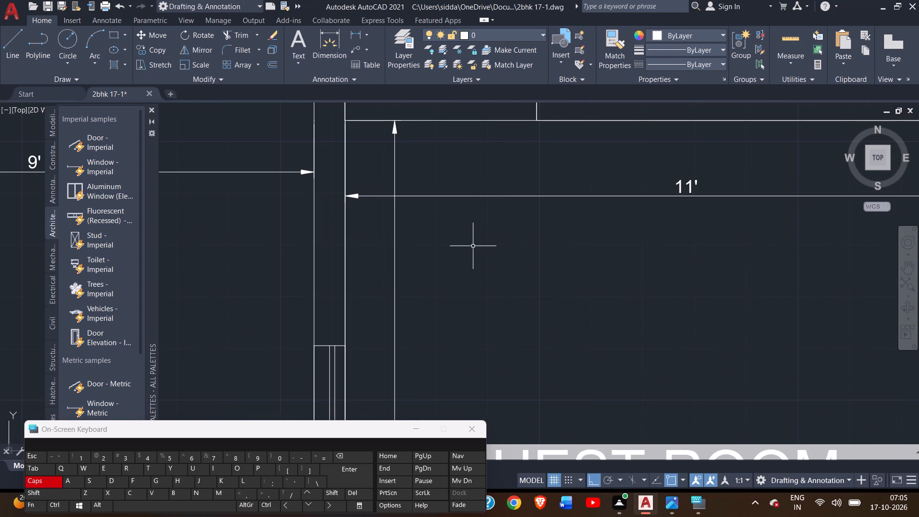
scroll(473, 247, down, 2)
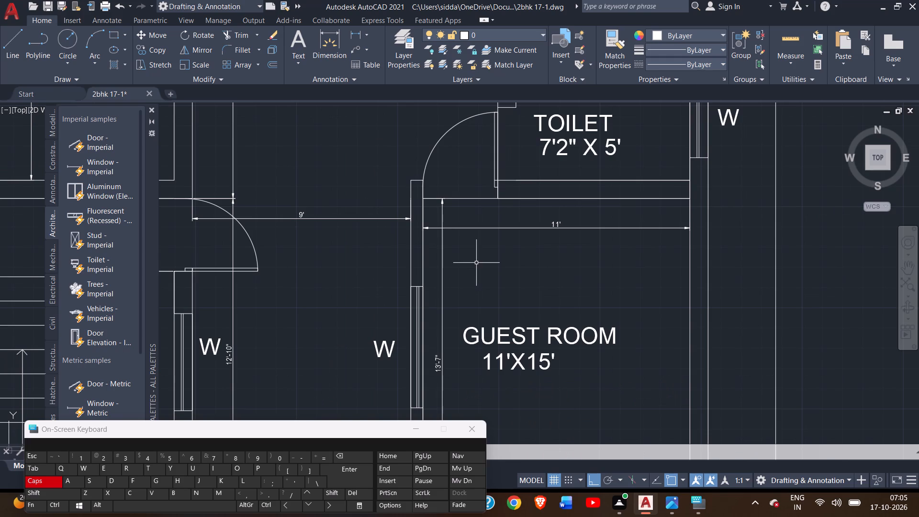
middle_drag(476, 263, 493, 174)
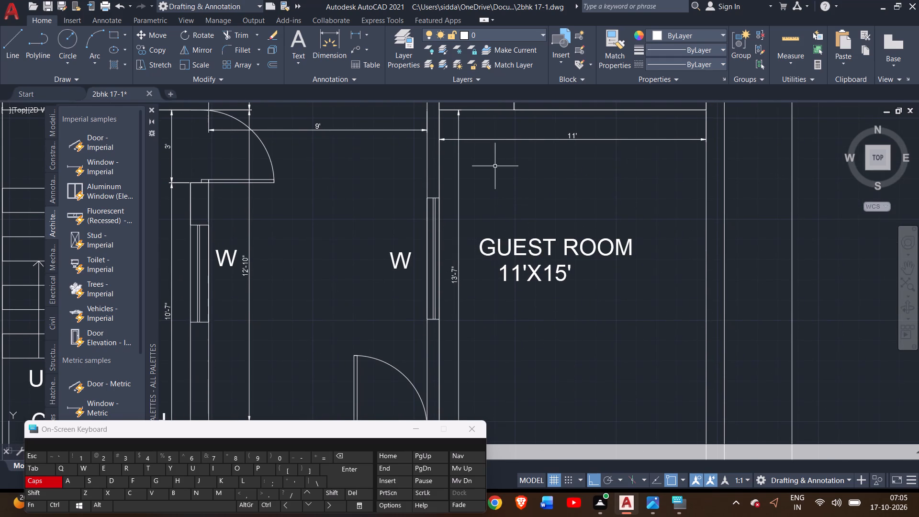
middle_drag(494, 162, 505, 269)
scroll(487, 232, up, 3)
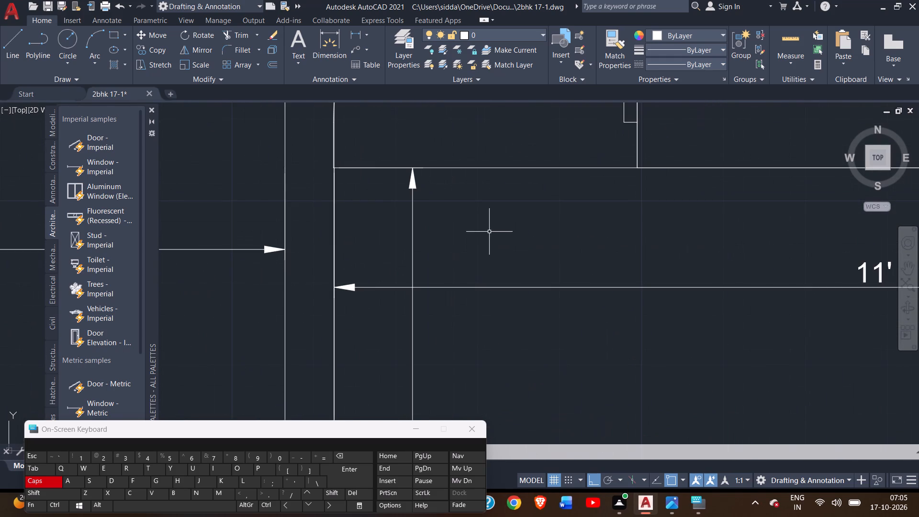
scroll(489, 232, down, 5)
scroll(491, 285, up, 3)
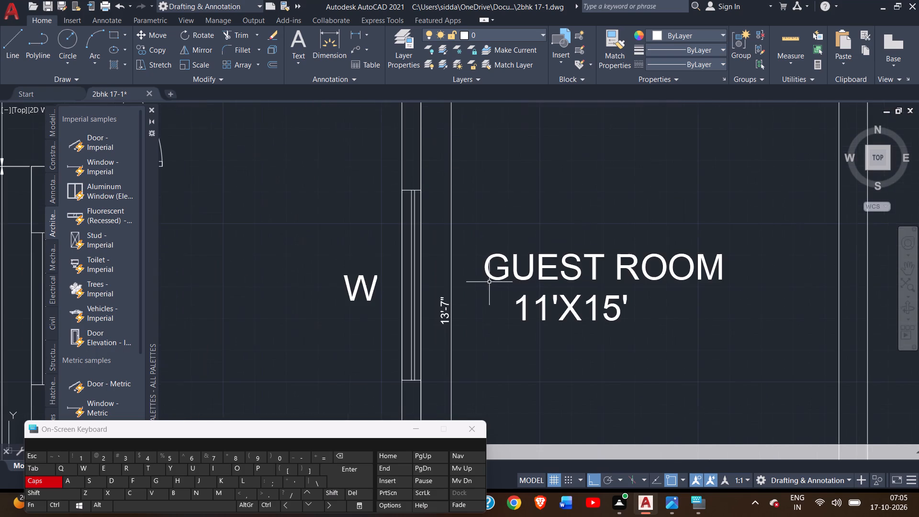
Examine the plan from the kitchen and dining room through both bedrooms to the store and back area for missing dimensions.
middle_drag(497, 236, 552, 361)
scroll(548, 329, down, 2)
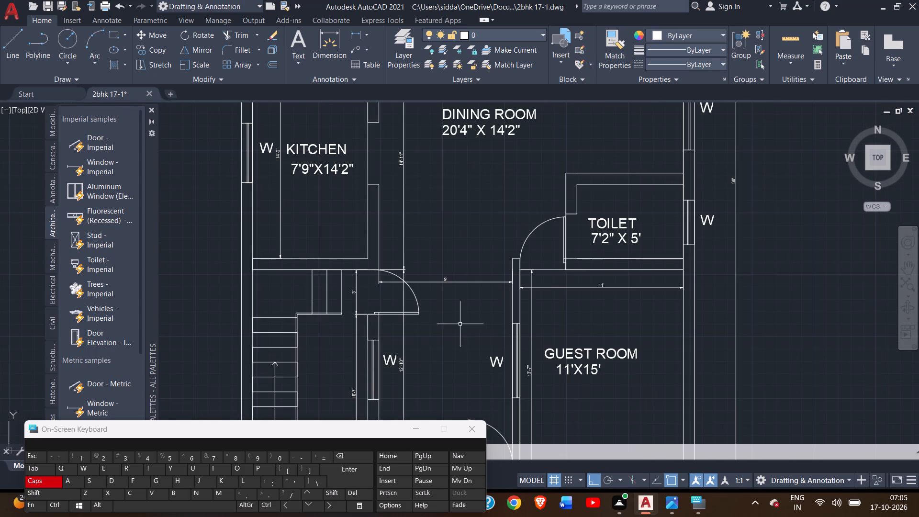
middle_drag(460, 324, 510, 412)
middle_drag(537, 270, 538, 271)
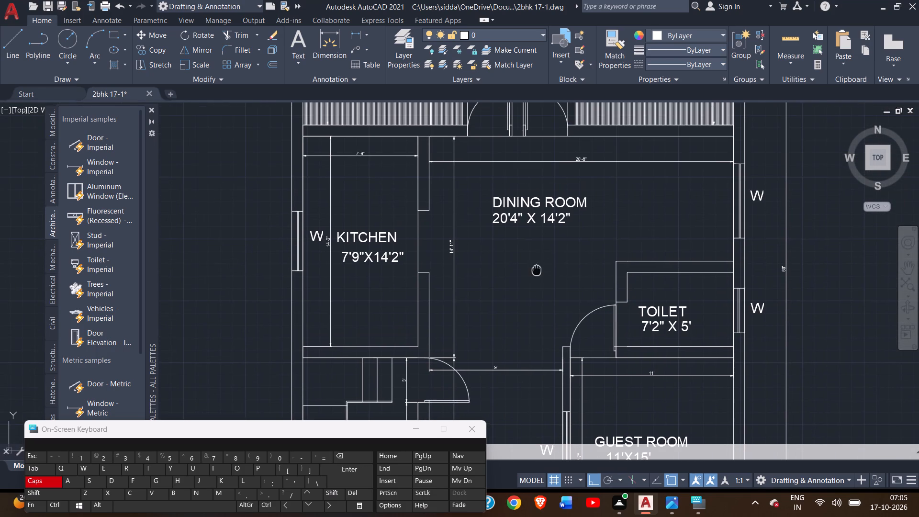
middle_drag(538, 271, 591, 354)
middle_drag(577, 334, 557, 508)
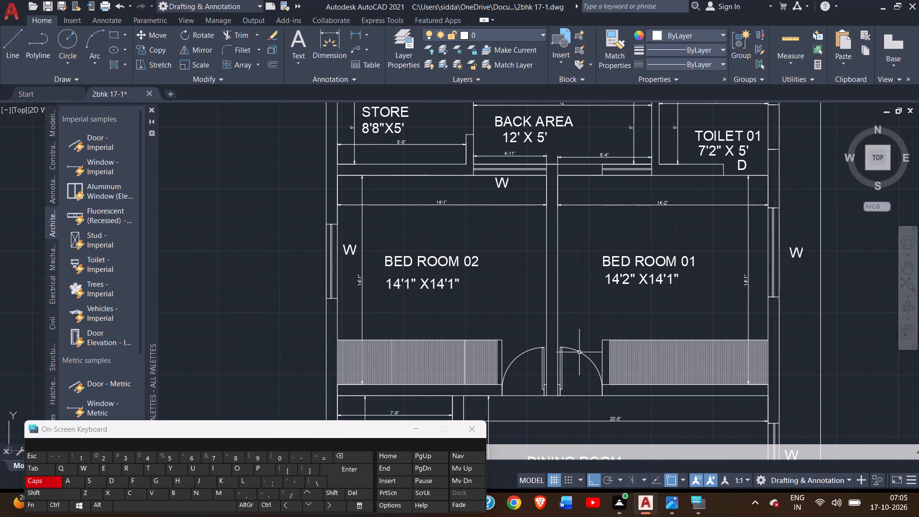
middle_drag(587, 284, 576, 423)
scroll(444, 275, up, 2)
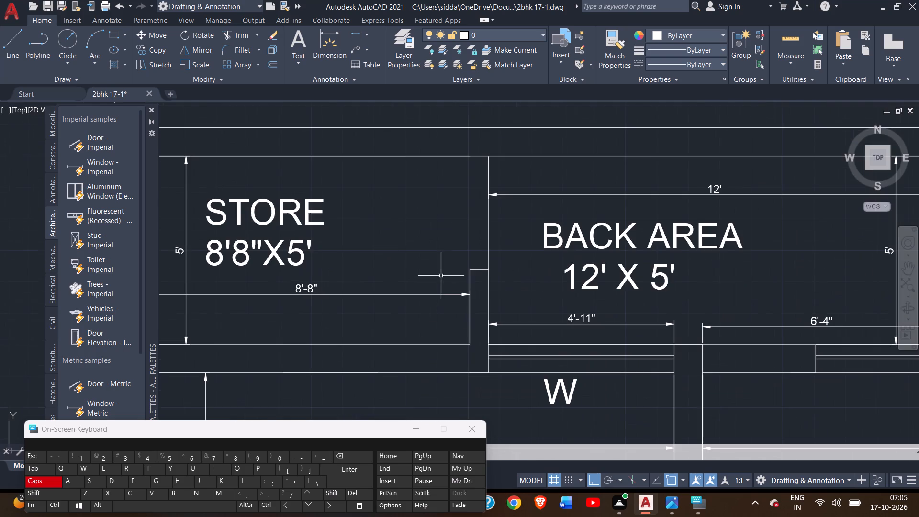
middle_drag(652, 319, 606, 272)
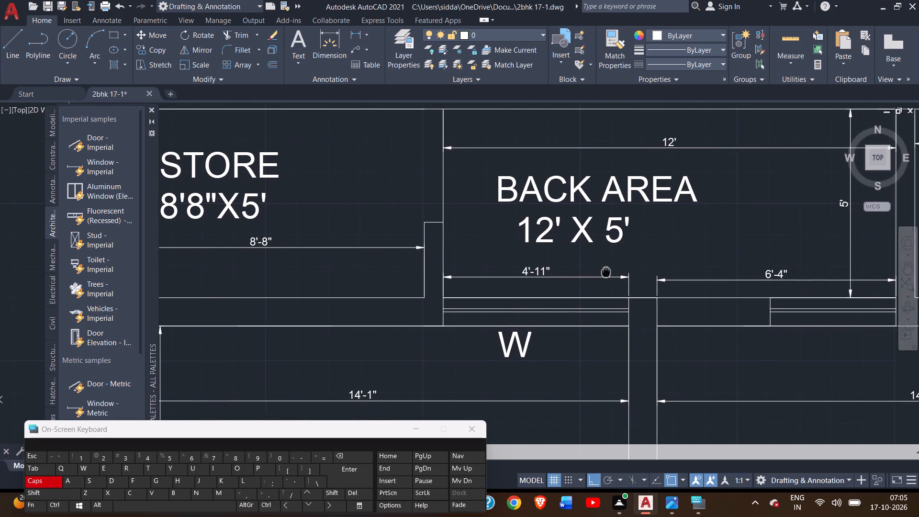
middle_drag(606, 272, 453, 297)
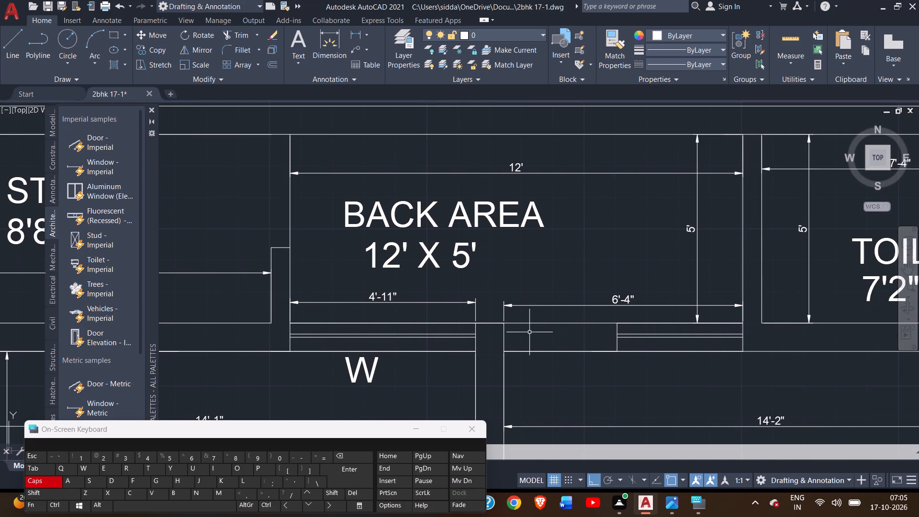
middle_drag(525, 332, 531, 306)
Dimension the thickness of the wall between the two bedrooms at its back area end, in line with the 6'-4" dimension.
double_click(330, 47)
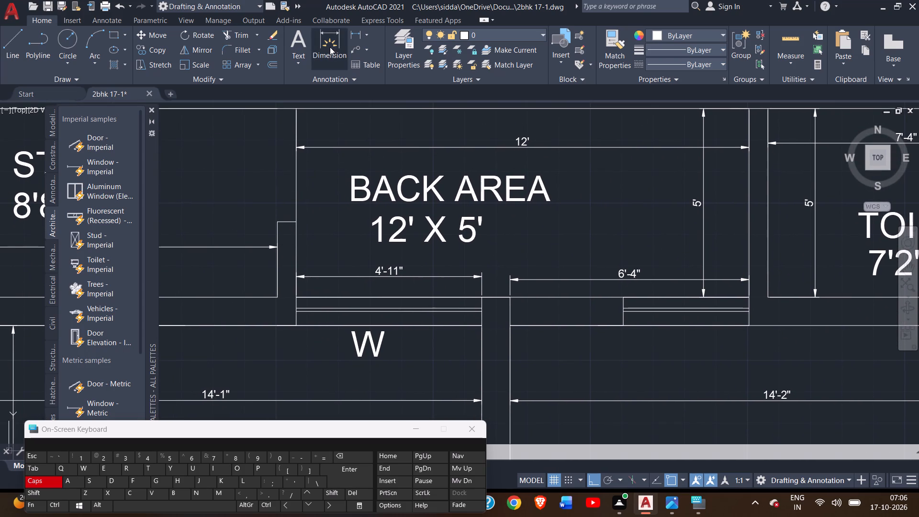
scroll(477, 311, up, 3)
click(489, 272)
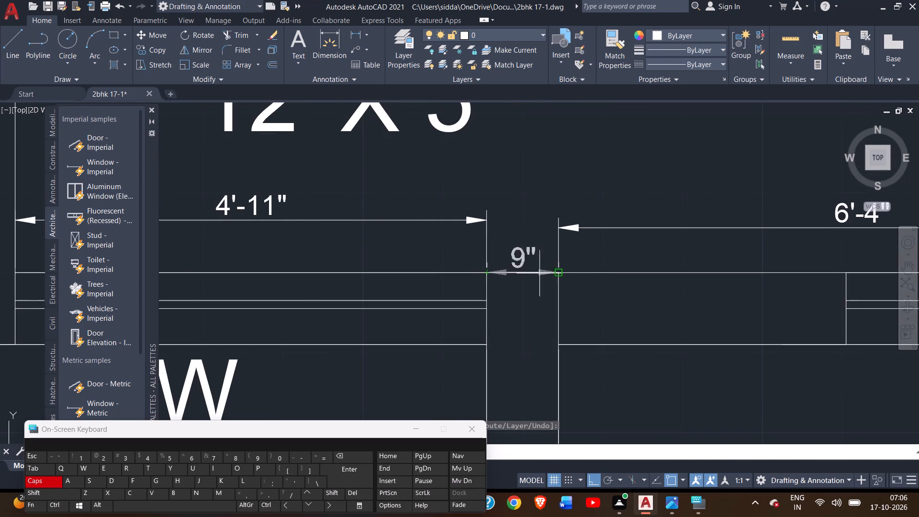
click(558, 272)
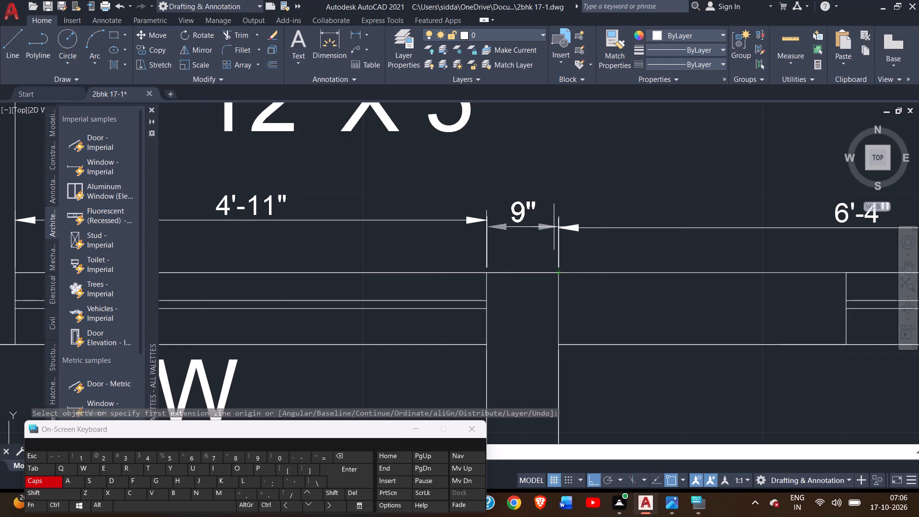
click(554, 228)
Dimension the thickness of the wall between the store and Bed Room 02, placing it within the outer side wall.
scroll(577, 291, down, 1)
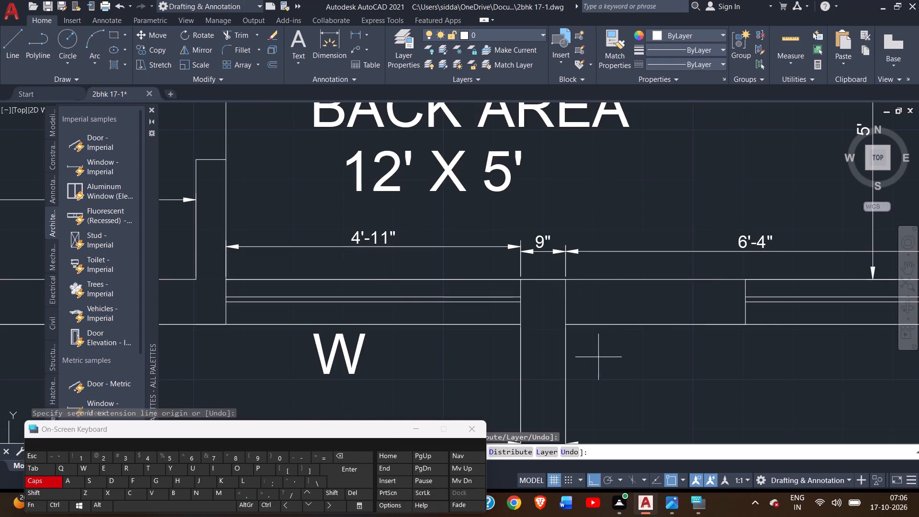
scroll(603, 370, down, 3)
middle_drag(632, 388, 593, 290)
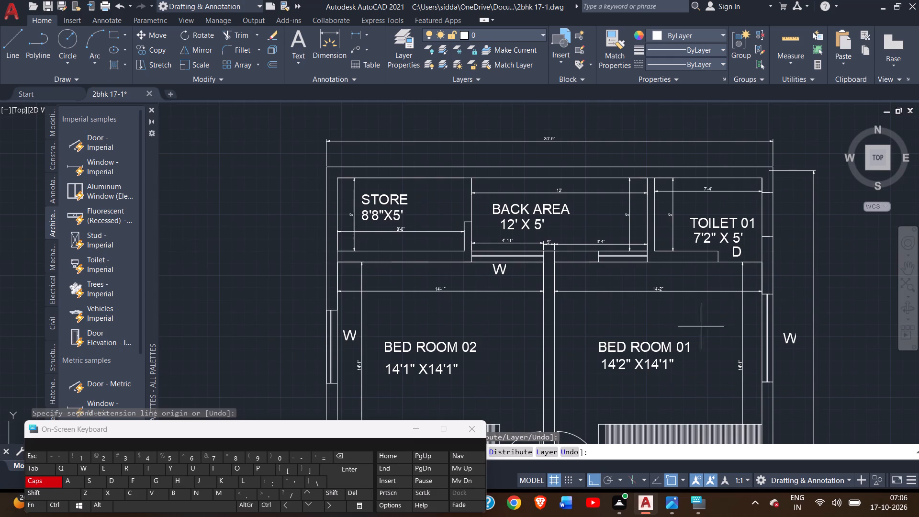
scroll(706, 328, up, 1)
middle_drag(706, 328, 732, 228)
scroll(556, 348, down, 1)
middle_drag(556, 344, 619, 255)
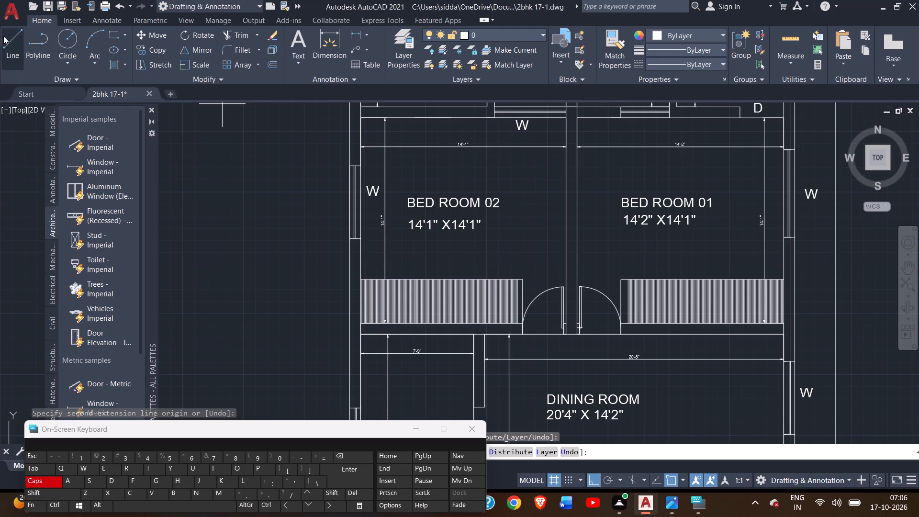
double_click(328, 41)
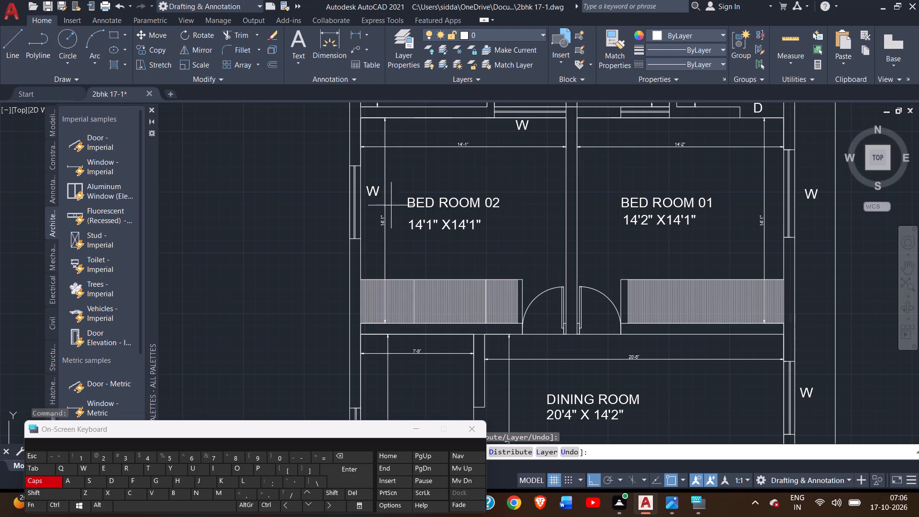
middle_drag(387, 174, 434, 331)
scroll(382, 280, up, 1)
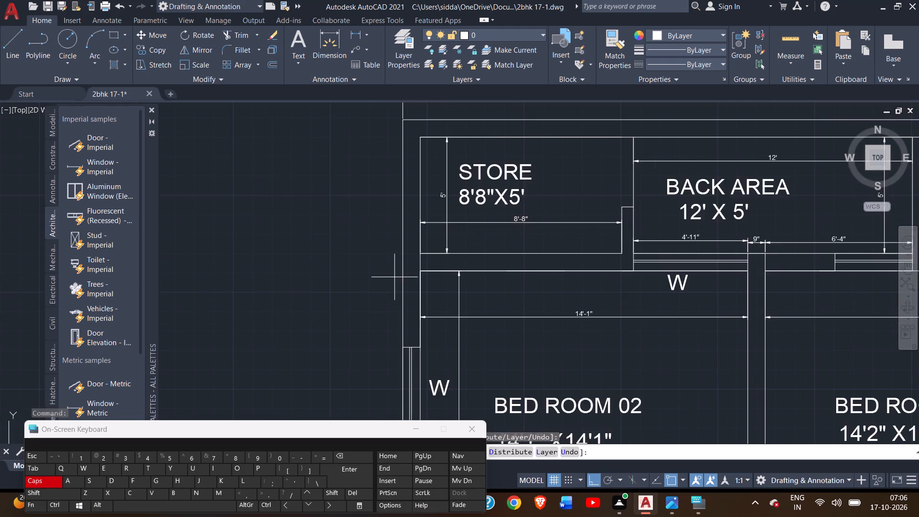
scroll(395, 277, up, 2)
click(453, 261)
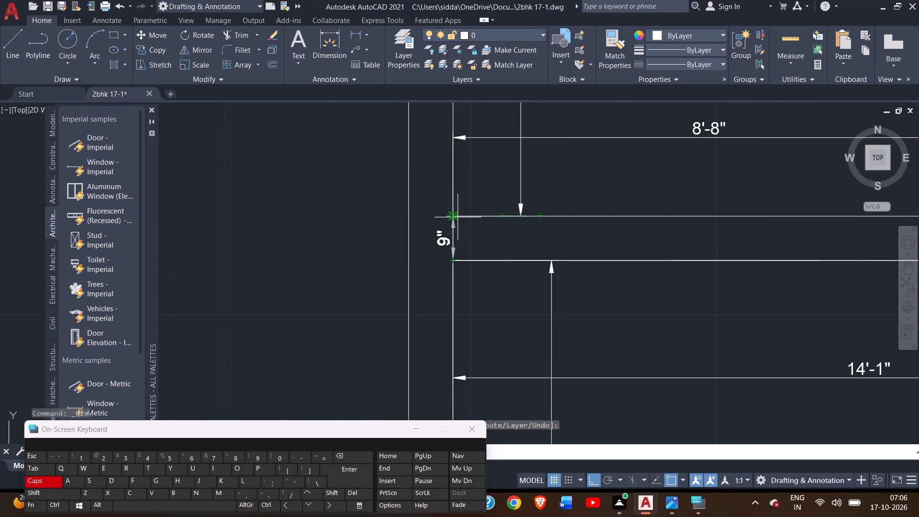
click(450, 214)
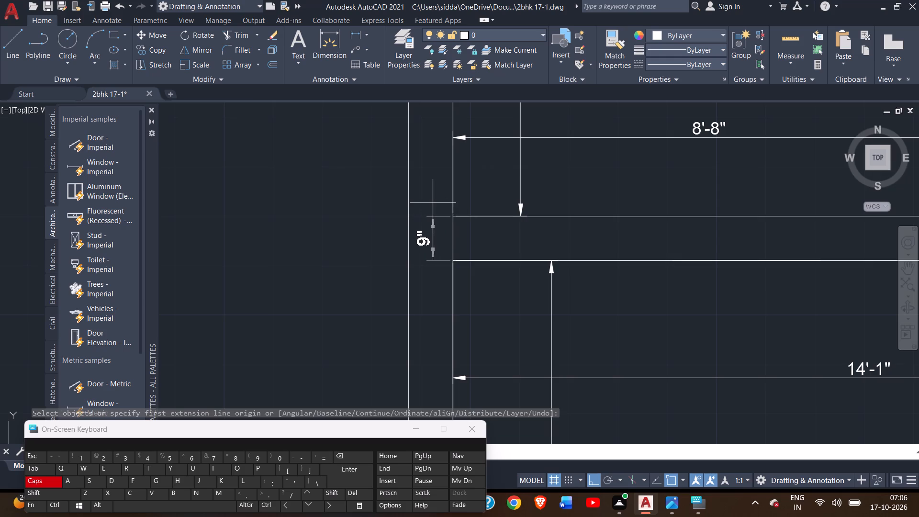
click(433, 202)
Dimension the thickness of the wall between the two bedroom doors, placing it inside the wall just above the dining room.
middle_drag(517, 325, 404, 188)
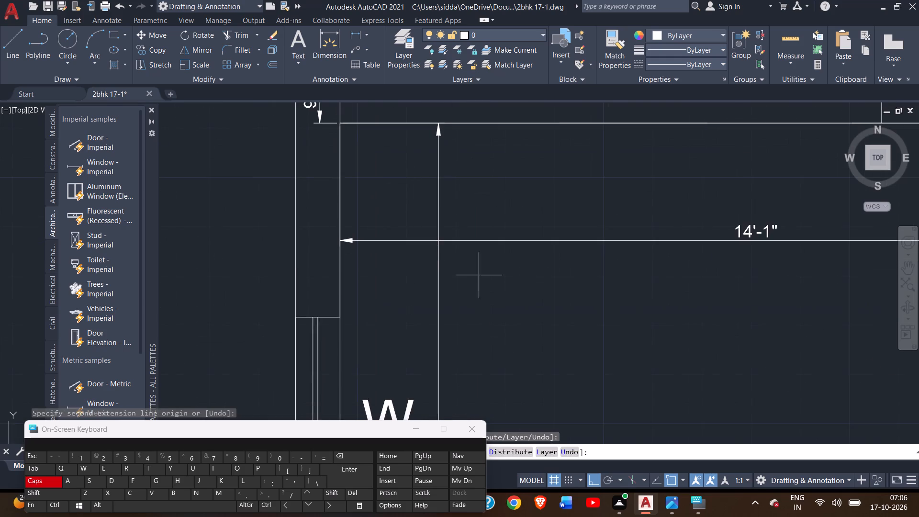
scroll(510, 309, down, 2)
middle_drag(537, 348, 417, 240)
middle_drag(608, 367, 603, 365)
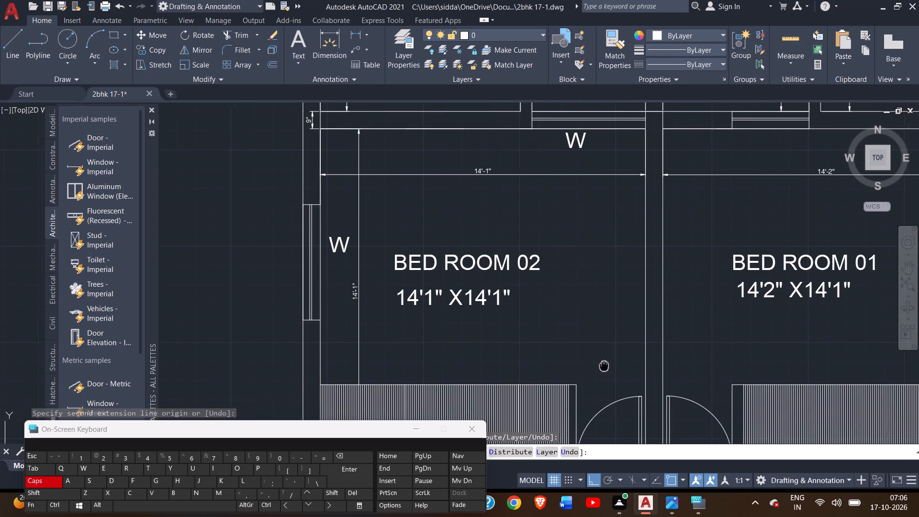
middle_drag(603, 365, 532, 210)
scroll(573, 335, up, 3)
middle_drag(570, 317, 561, 323)
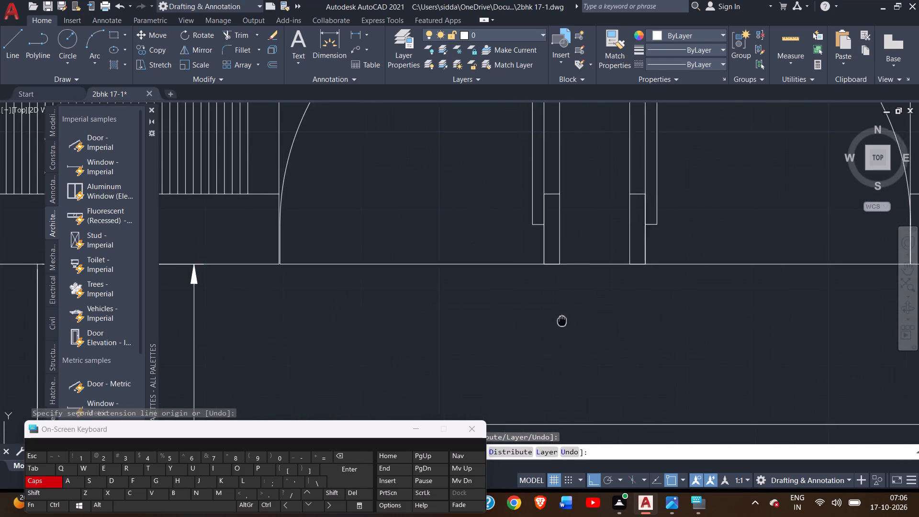
middle_drag(561, 323, 548, 363)
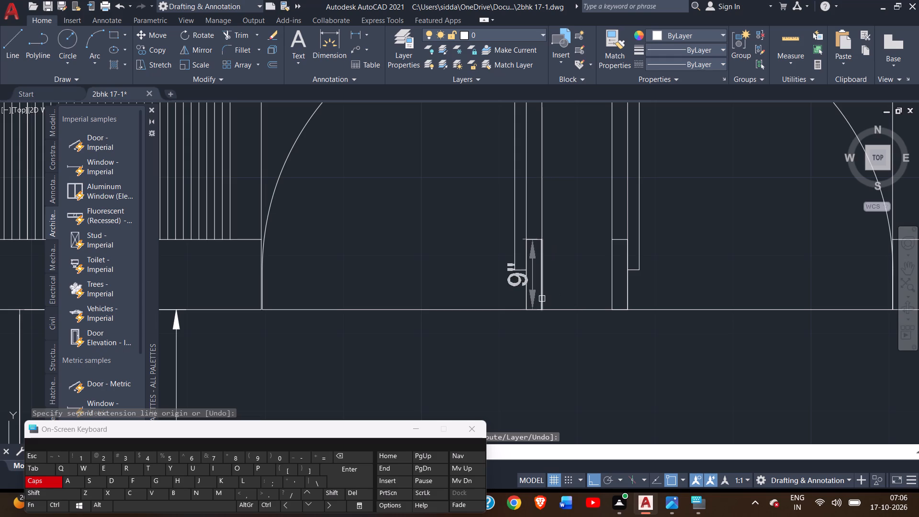
click(541, 309)
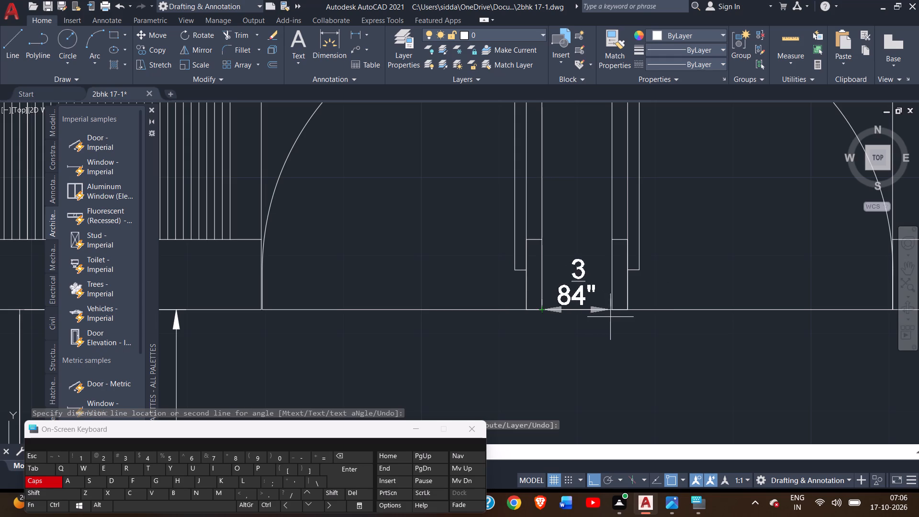
click(614, 311)
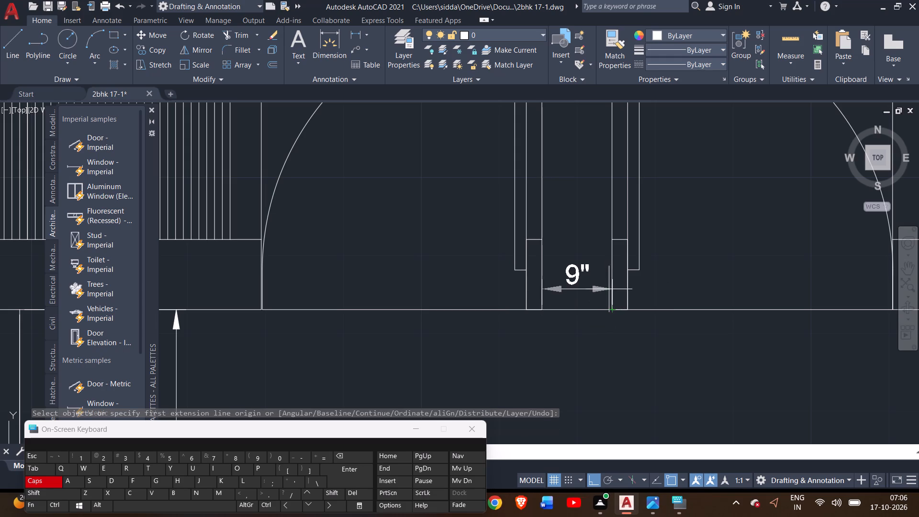
click(604, 279)
Check the new dimension between the bedroom doors, and examine the dining room, kitchen, toilet and guest room walls for missing dimensions.
scroll(601, 323, down, 3)
middle_drag(604, 331, 602, 331)
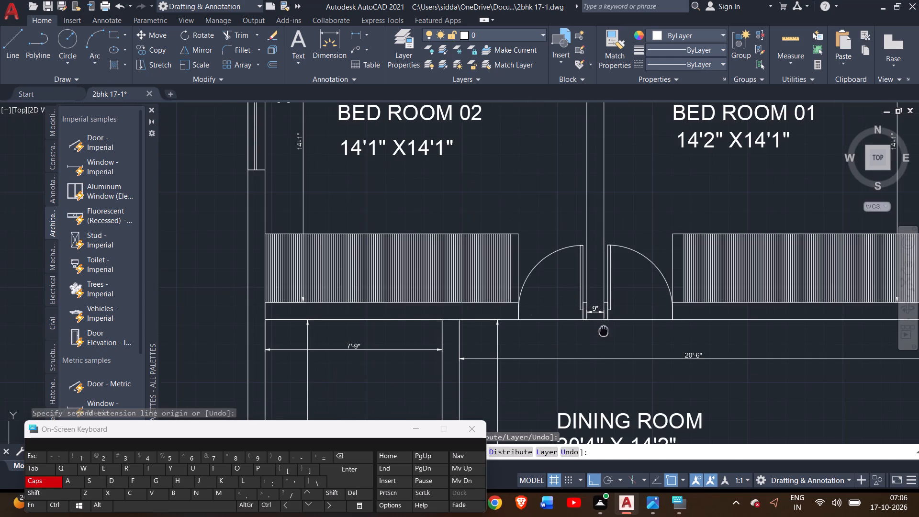
middle_drag(602, 331, 576, 274)
scroll(577, 264, up, 4)
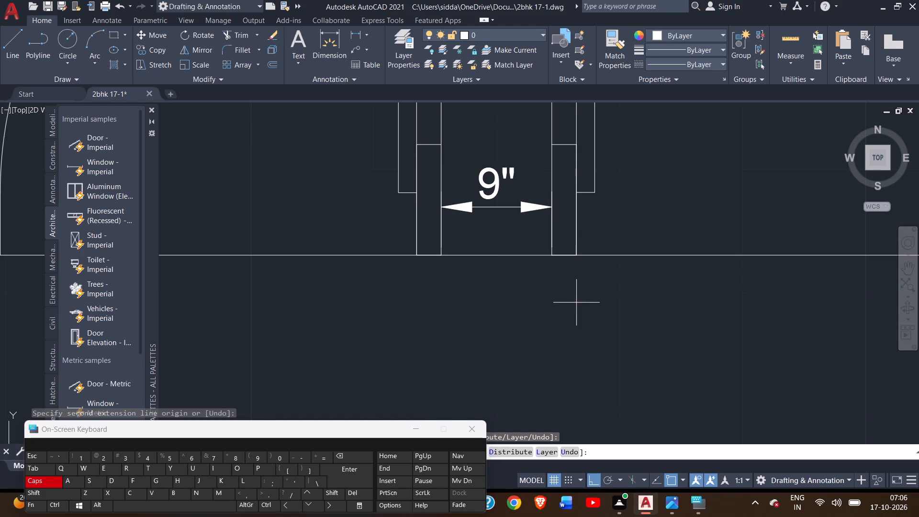
scroll(607, 361, down, 5)
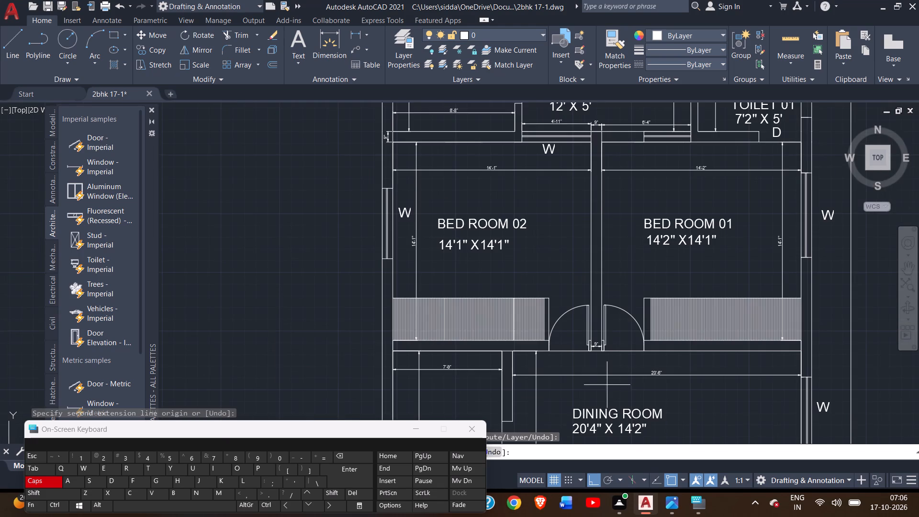
middle_drag(607, 387, 590, 289)
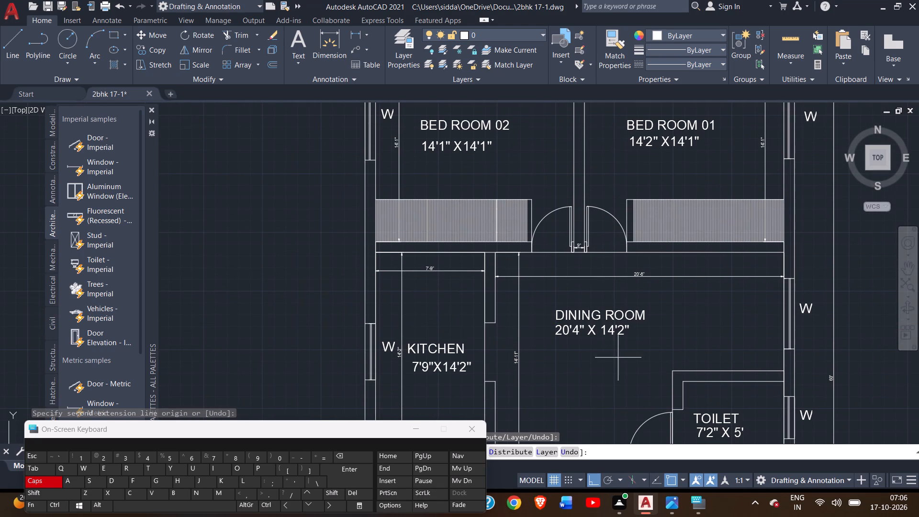
middle_drag(619, 356, 620, 207)
middle_drag(618, 348, 604, 277)
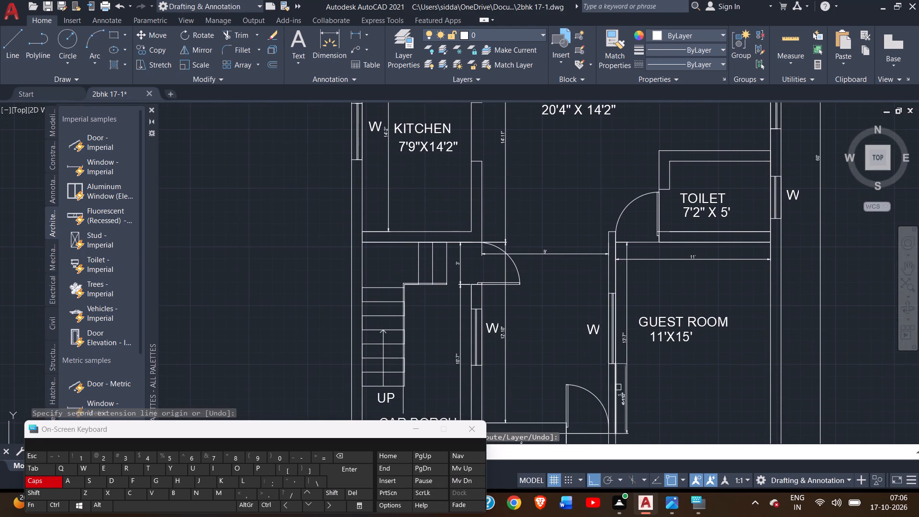
Examine the guest room, open front, car porch, kitchen and dining room areas for missing wall-thickness dimensions.
middle_drag(618, 387, 616, 331)
middle_drag(662, 381, 667, 291)
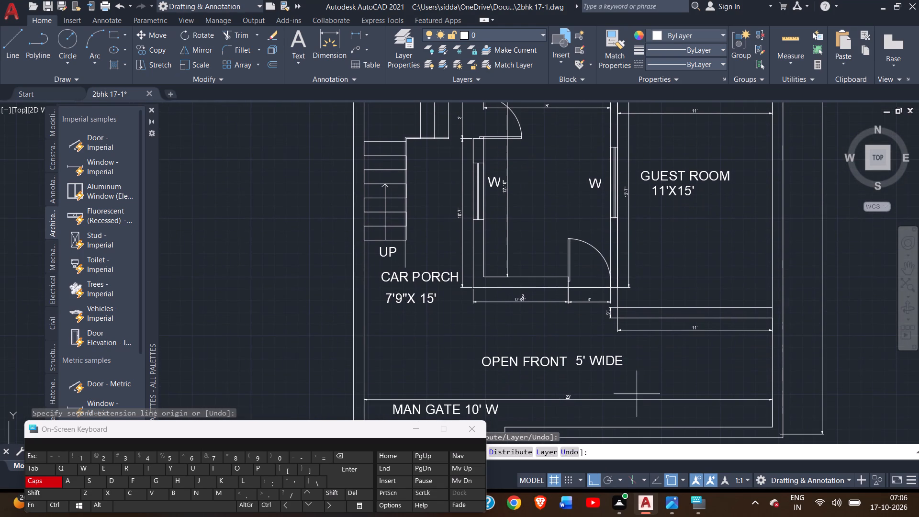
middle_drag(637, 393, 659, 291)
scroll(601, 306, up, 2)
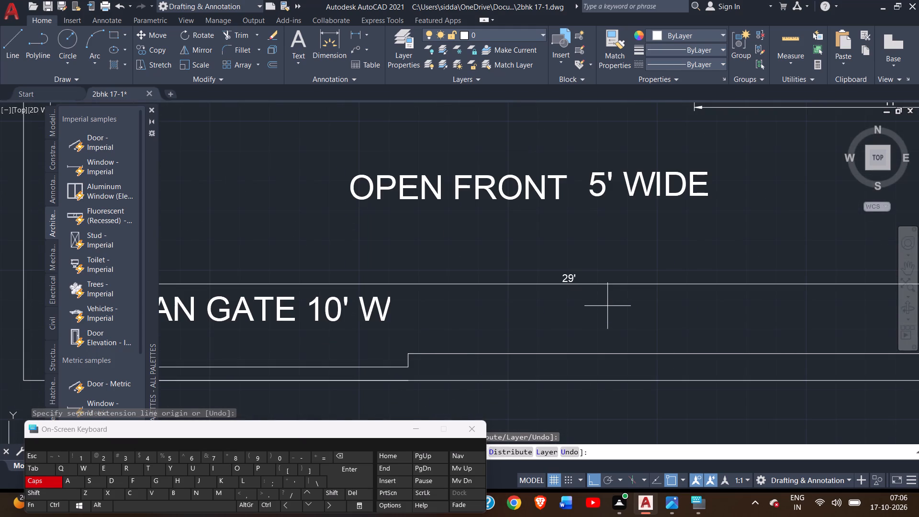
scroll(576, 279, up, 3)
scroll(564, 314, down, 4)
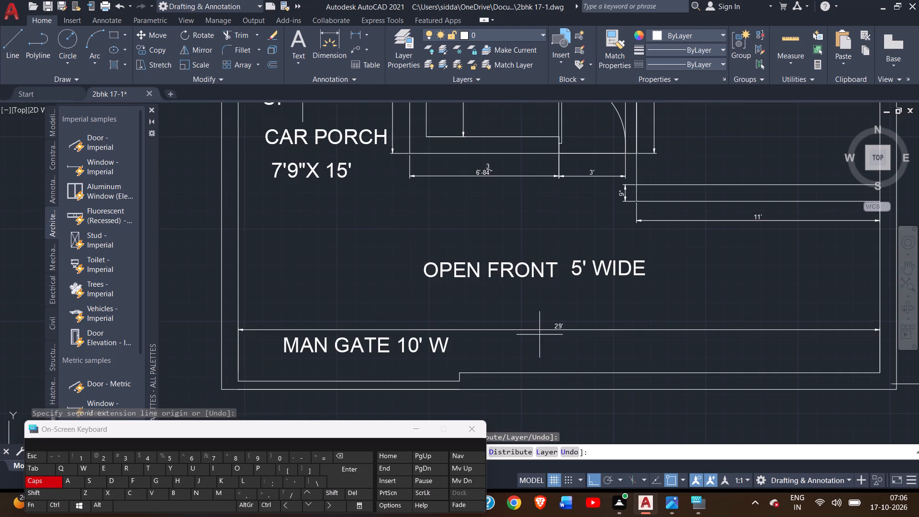
scroll(539, 350, down, 1)
middle_drag(560, 417, 637, 516)
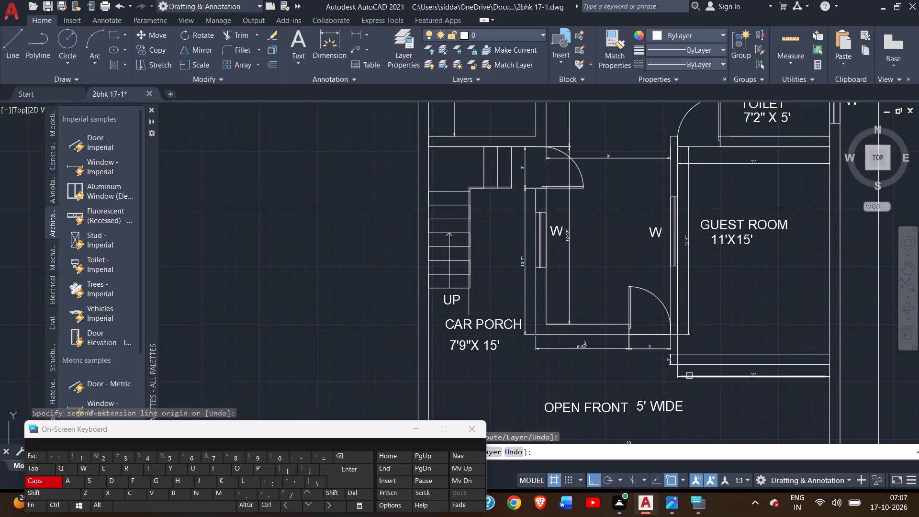
scroll(711, 337, up, 3)
middle_drag(717, 342, 781, 506)
scroll(750, 405, down, 2)
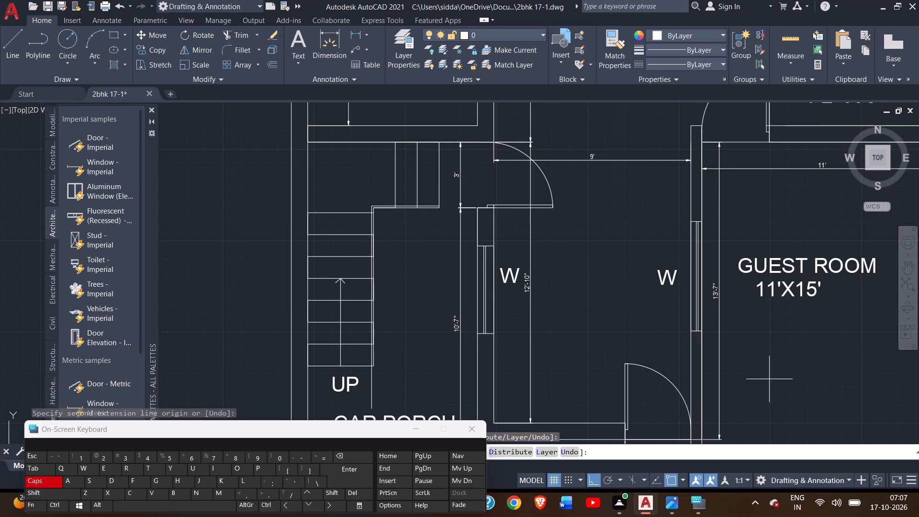
middle_drag(639, 149, 659, 335)
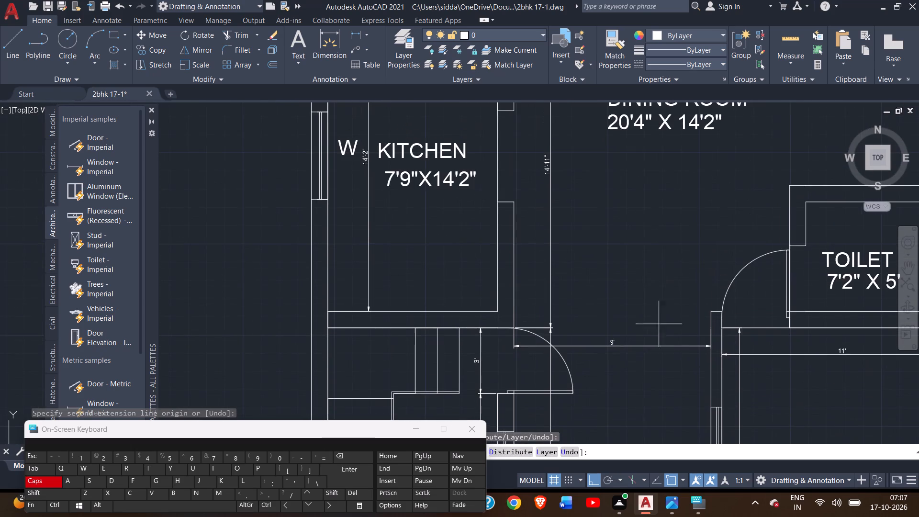
middle_drag(653, 216, 706, 414)
scroll(686, 338, down, 2)
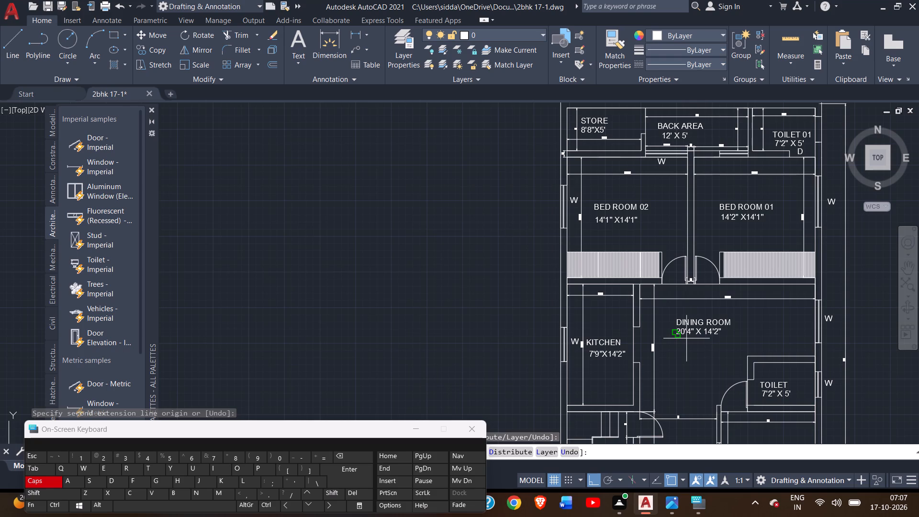
Check the overall width dimension above the back area and the wall dimension between the two bedroom doors.
middle_drag(691, 356, 581, 269)
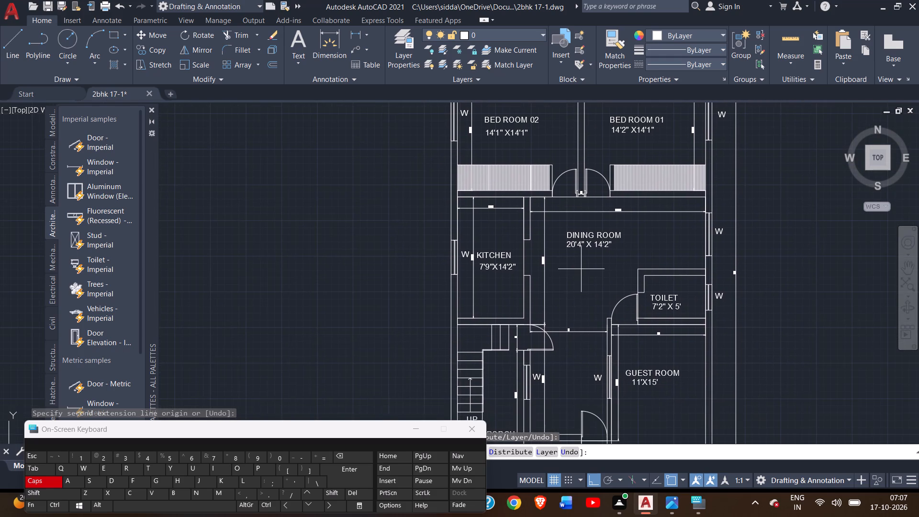
scroll(581, 269, down, 2)
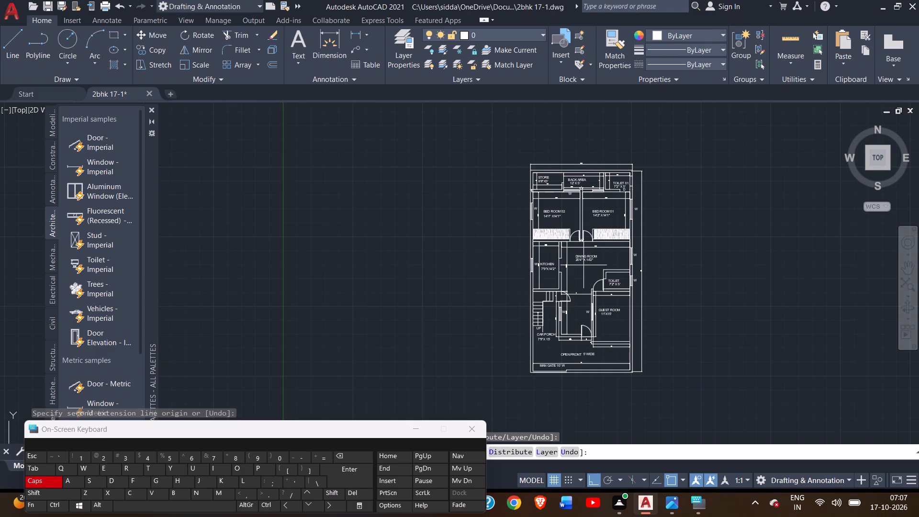
scroll(578, 213, up, 2)
middle_drag(544, 202, 488, 288)
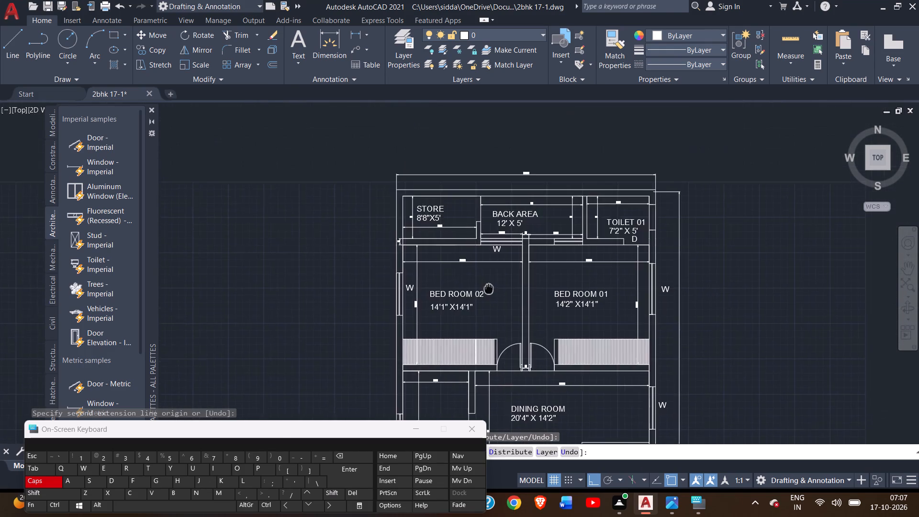
middle_drag(488, 288, 487, 288)
scroll(482, 272, down, 1)
scroll(500, 175, up, 2)
scroll(525, 272, up, 3)
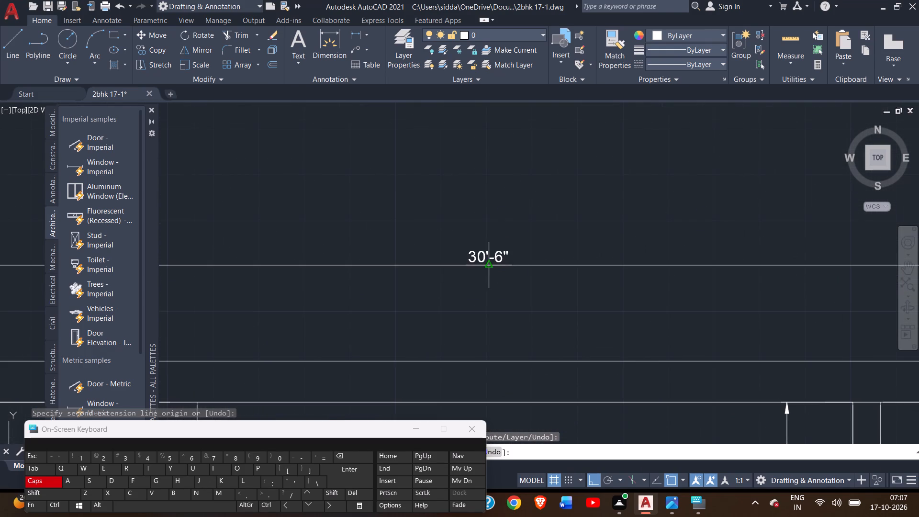
scroll(487, 267, up, 1)
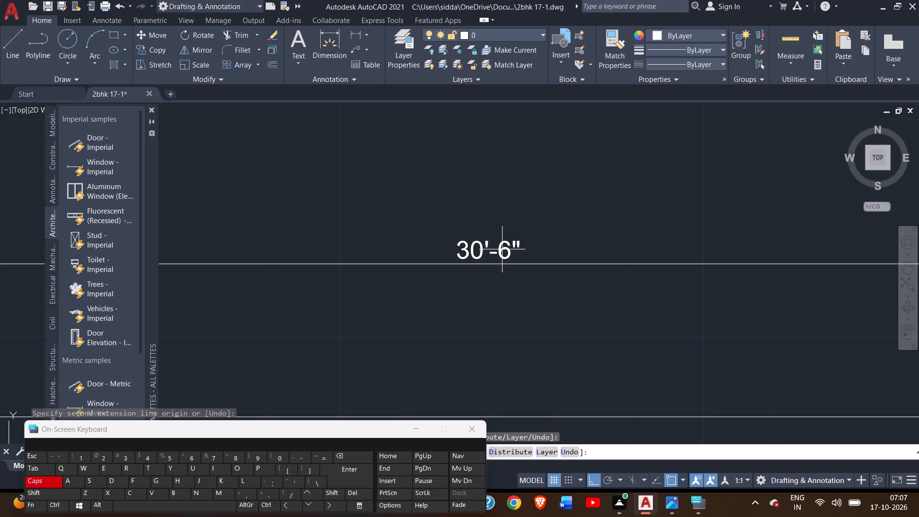
scroll(469, 248, down, 1)
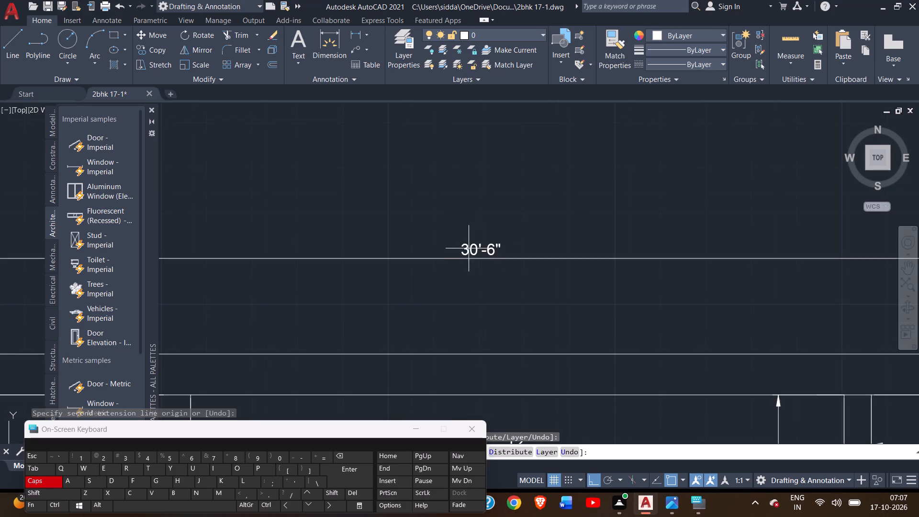
scroll(449, 235, down, 4)
middle_drag(447, 269, 443, 148)
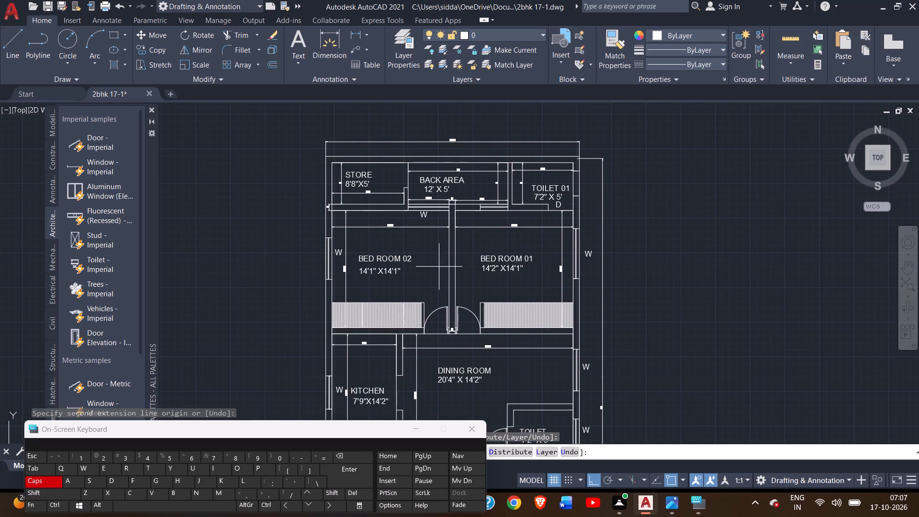
middle_drag(437, 269, 454, 142)
scroll(454, 142, up, 1)
scroll(445, 274, up, 2)
scroll(484, 188, up, 1)
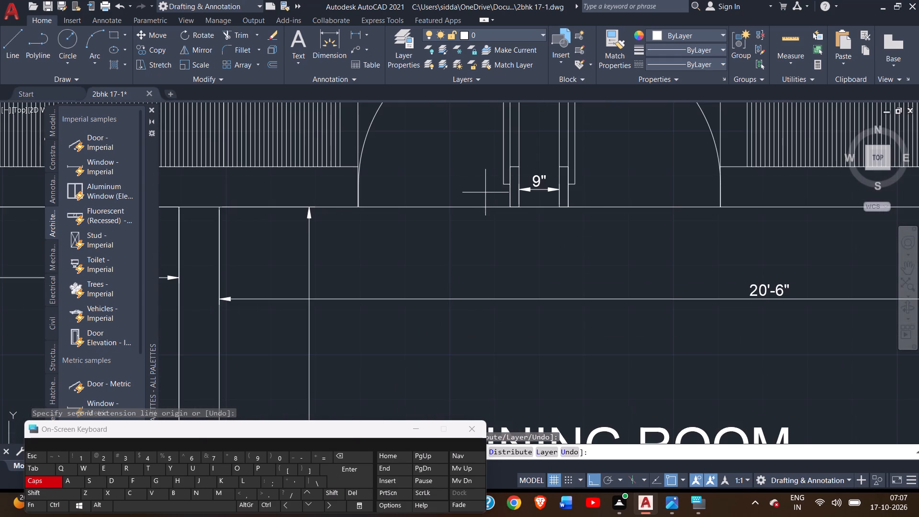
middle_drag(485, 190, 498, 337)
scroll(481, 216, down, 2)
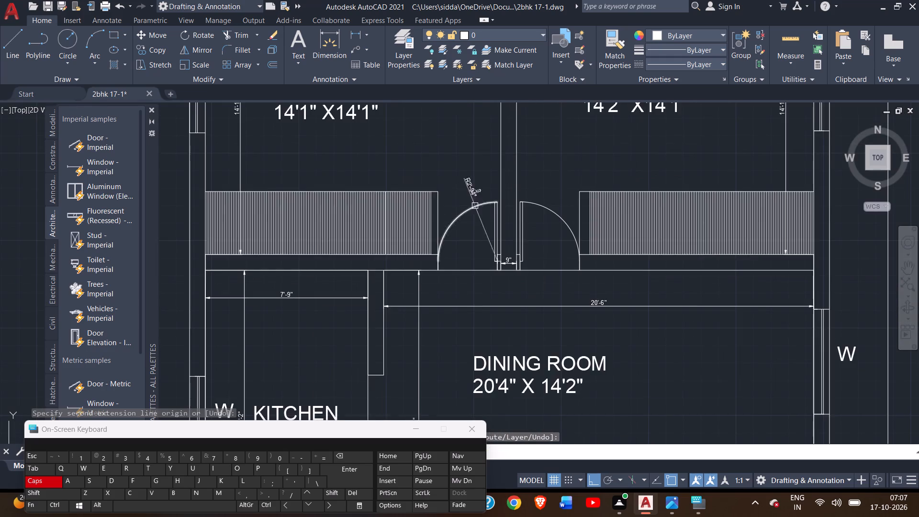
scroll(475, 206, down, 1)
Dimension the thickness of the wall between the kitchen and the staircase, placing it inside the wall near the outer side wall.
middle_drag(477, 313, 511, 177)
middle_drag(504, 319, 532, 261)
scroll(357, 239, up, 4)
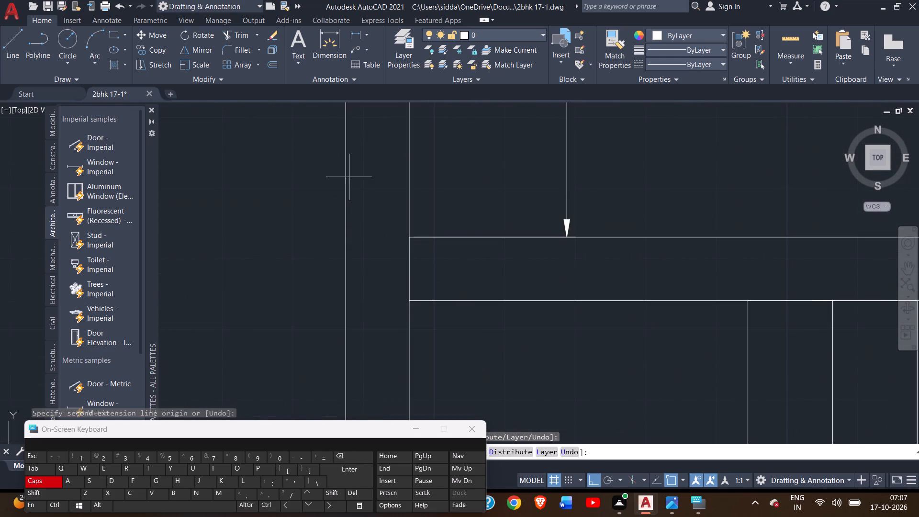
click(323, 45)
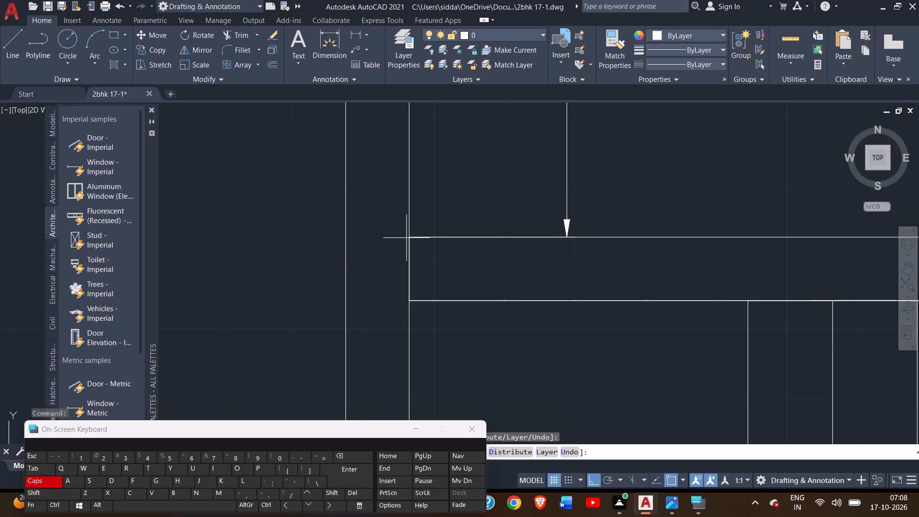
click(407, 237)
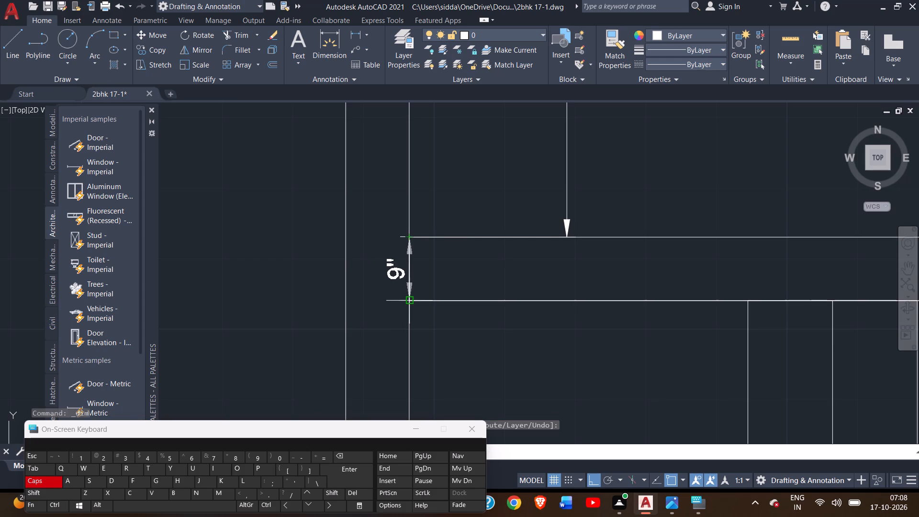
click(410, 301)
click(481, 300)
scroll(481, 343, down, 3)
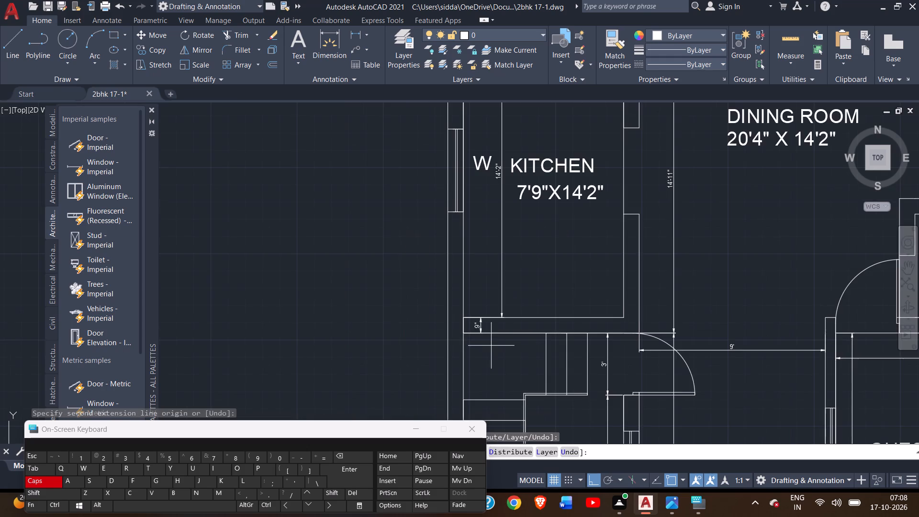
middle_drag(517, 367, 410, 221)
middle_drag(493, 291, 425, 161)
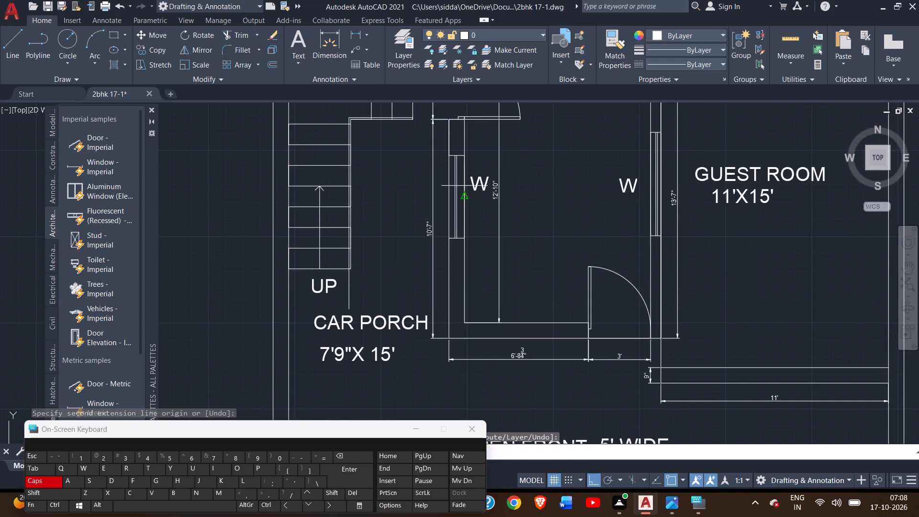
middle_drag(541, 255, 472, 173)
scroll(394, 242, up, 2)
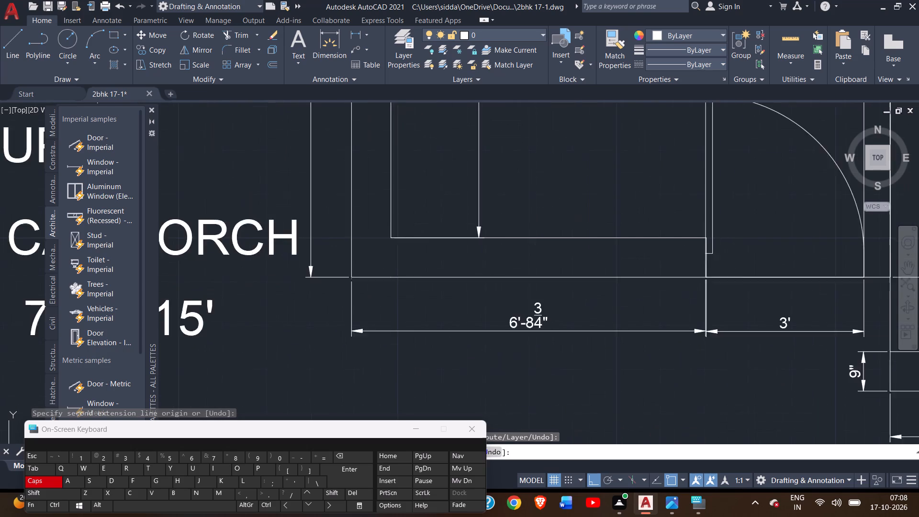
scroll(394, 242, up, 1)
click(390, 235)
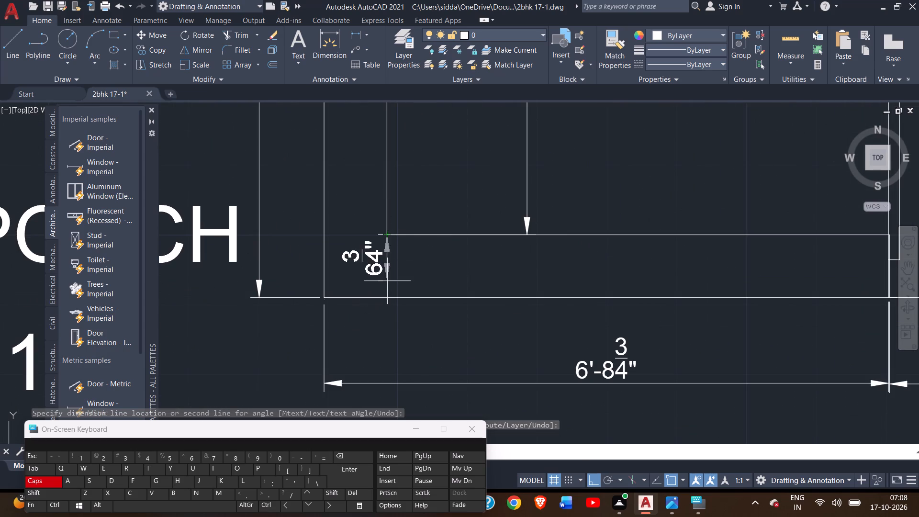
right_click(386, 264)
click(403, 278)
Dimension the thickness of the guest room's window-side wall at its end beside the toilet door, placing it just above the wall end.
scroll(455, 297, down, 3)
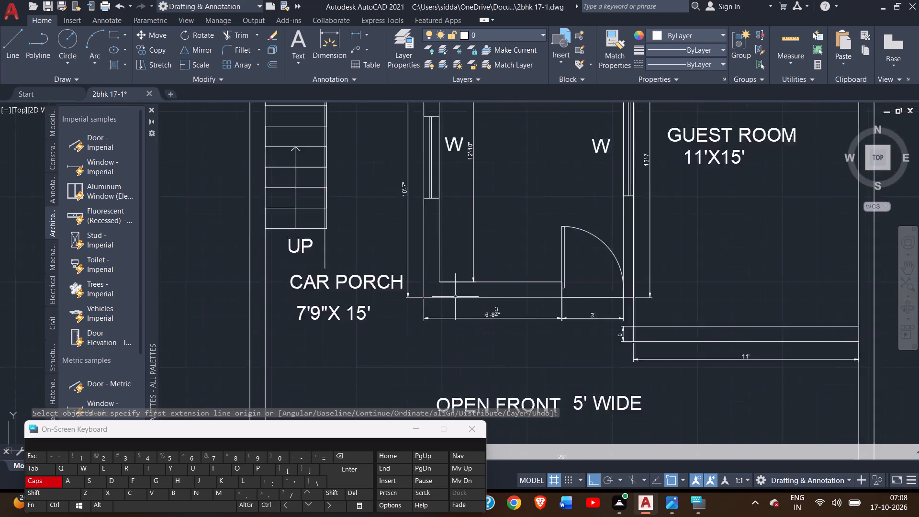
scroll(455, 297, down, 1)
middle_drag(591, 312, 546, 272)
scroll(526, 232, up, 3)
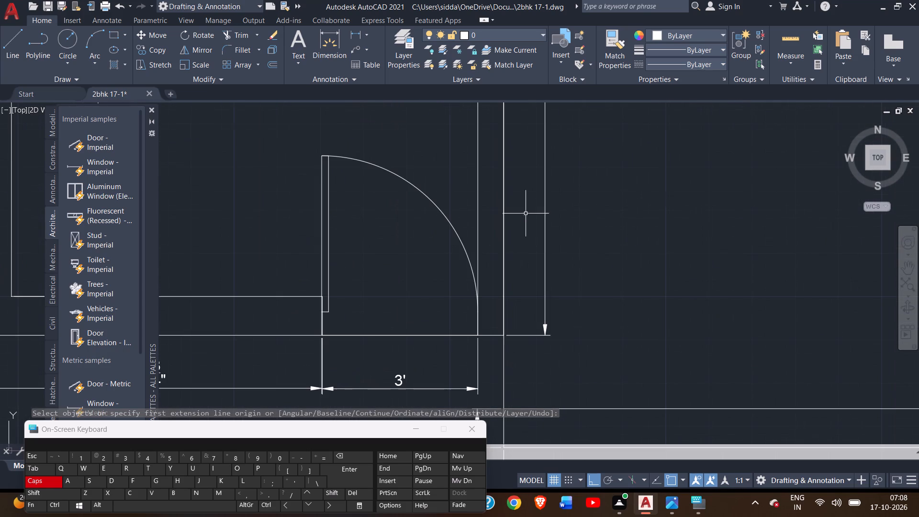
middle_drag(533, 174, 584, 330)
scroll(581, 312, down, 1)
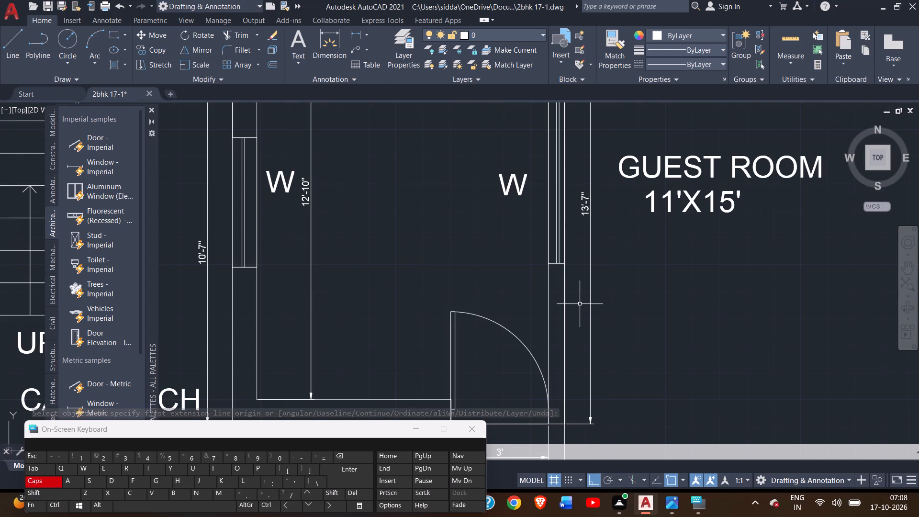
middle_drag(575, 276, 584, 391)
middle_drag(594, 219, 618, 372)
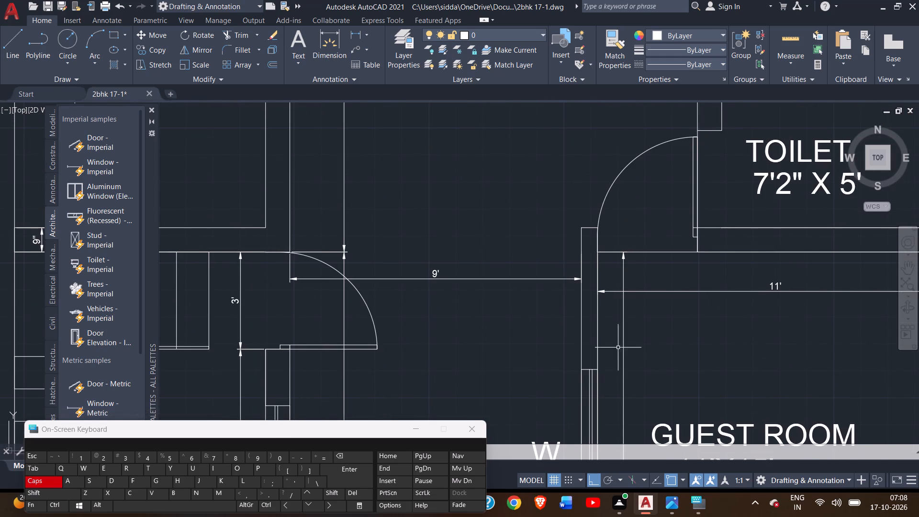
click(318, 52)
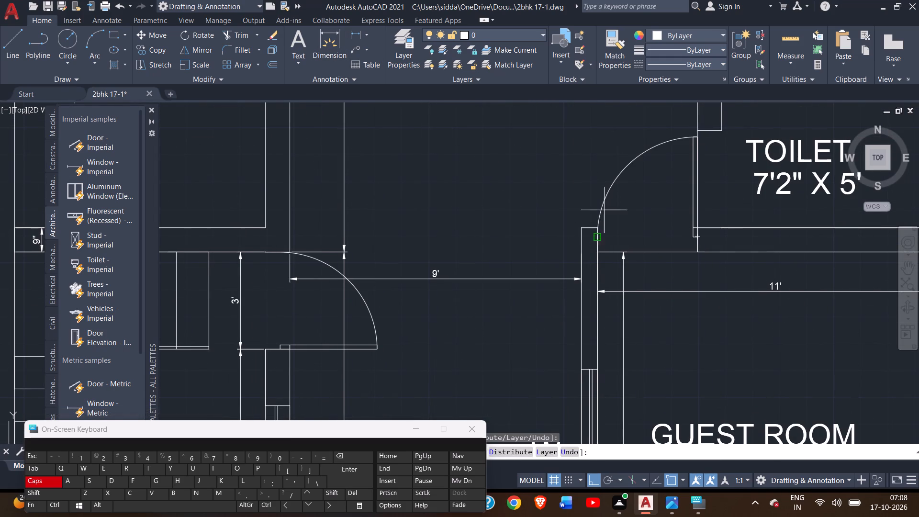
middle_drag(560, 163, 437, 109)
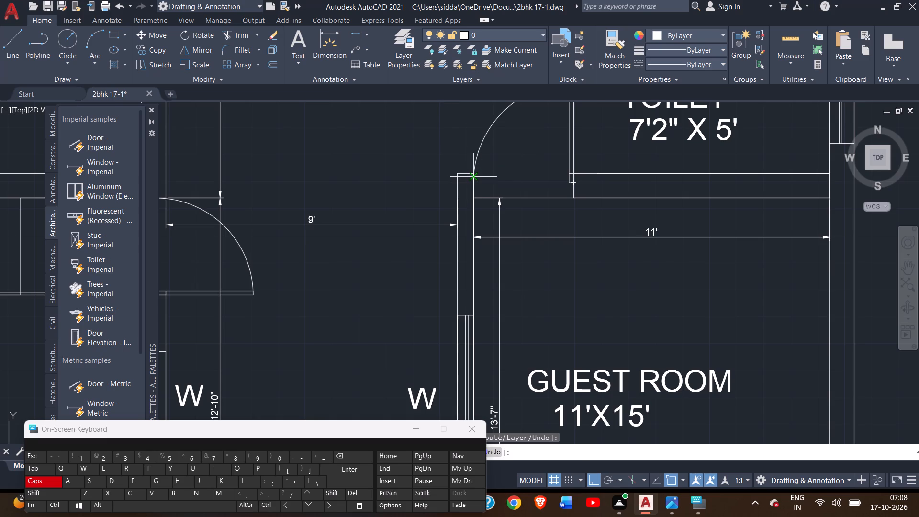
click(475, 173)
click(457, 172)
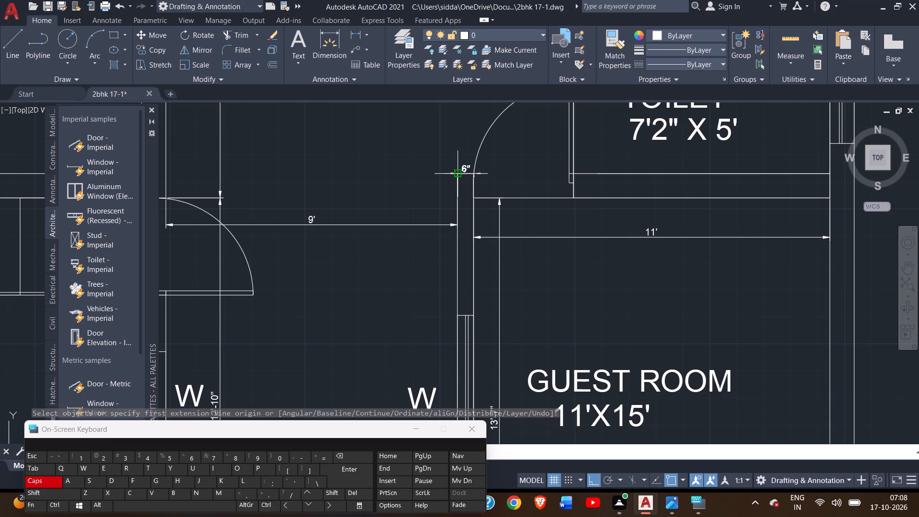
click(456, 161)
Examine the guest room, dining room, kitchen and bedroom wardrobe walls for remaining missing thickness dimensions.
middle_drag(544, 288, 499, 258)
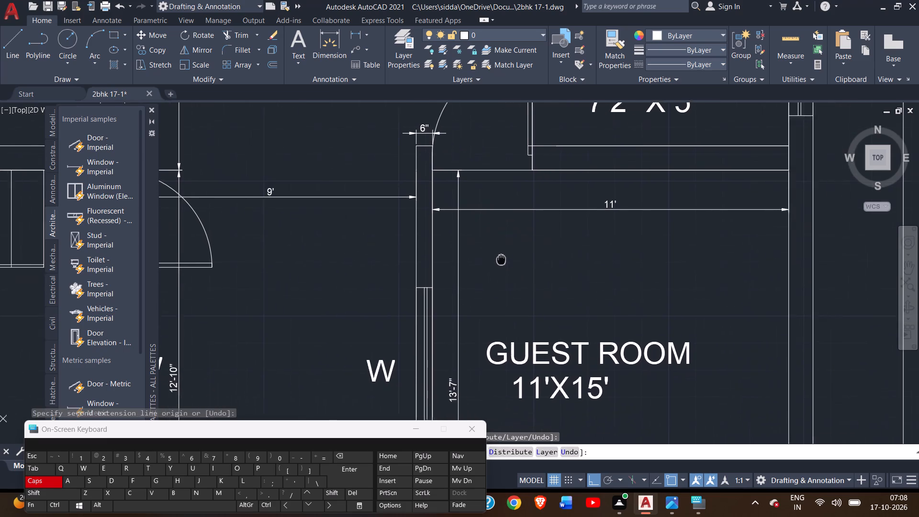
middle_drag(499, 258, 473, 225)
scroll(495, 226, down, 2)
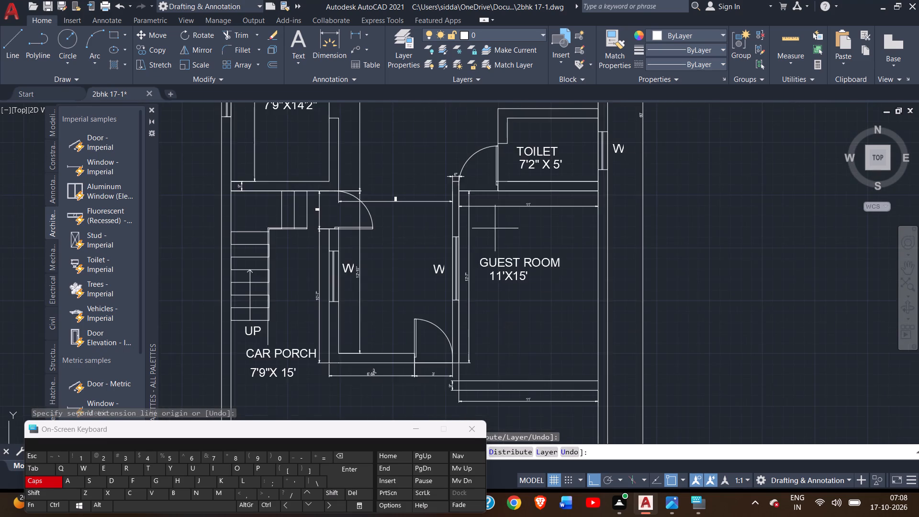
middle_drag(504, 291, 517, 231)
middle_drag(489, 318, 594, 516)
middle_drag(560, 310, 565, 387)
scroll(565, 360, up, 1)
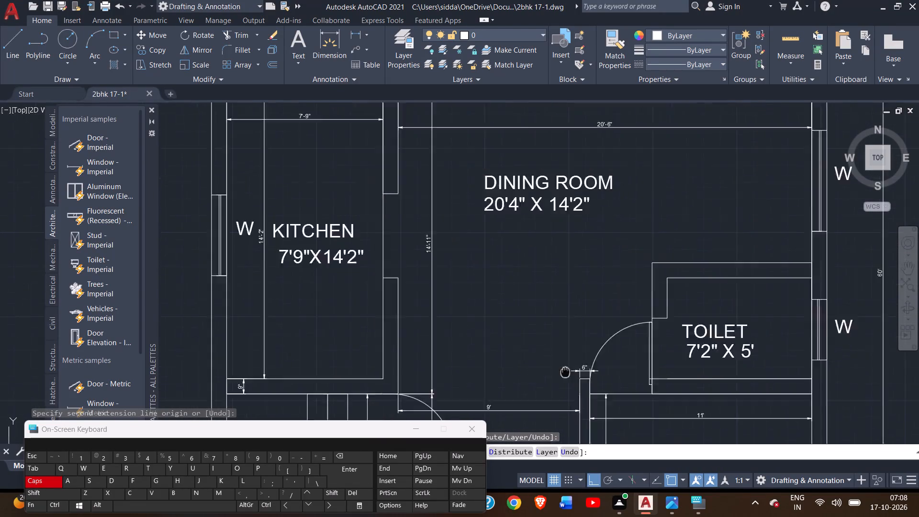
middle_drag(565, 387, 546, 489)
scroll(529, 353, down, 1)
middle_drag(529, 350, 578, 516)
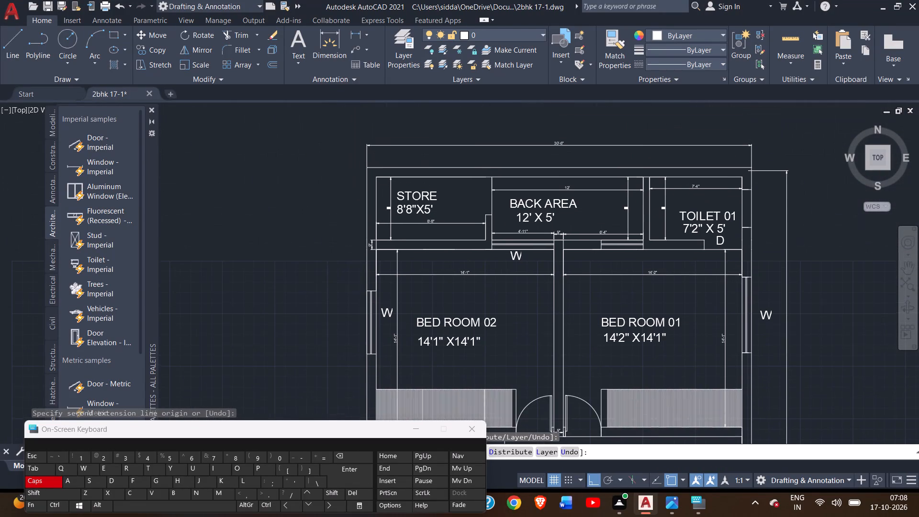
scroll(480, 356, up, 2)
middle_drag(480, 356, 552, 115)
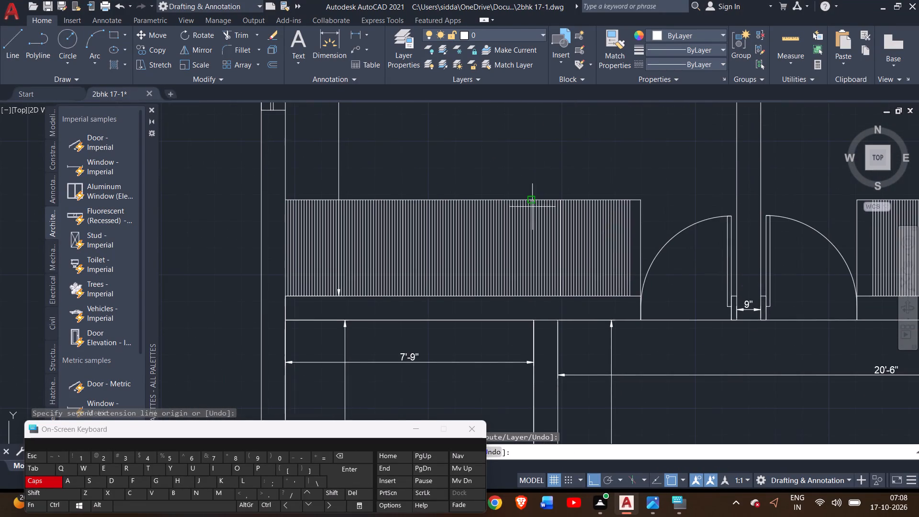
Dimension the depth of Bed Room 02's hatched wardrobe along the outer side wall, placing the dimension inside that wall's thickness.
scroll(526, 222, up, 3)
scroll(520, 246, down, 5)
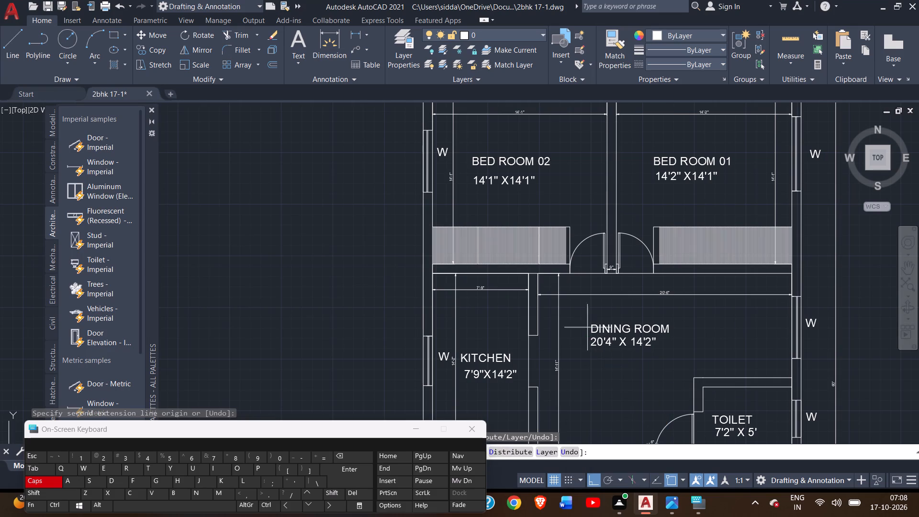
scroll(538, 232, up, 5)
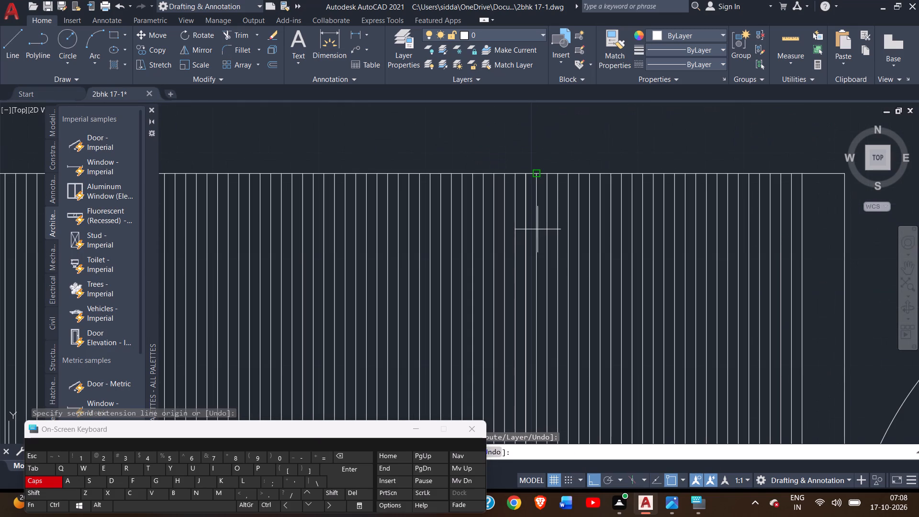
scroll(535, 210, up, 2)
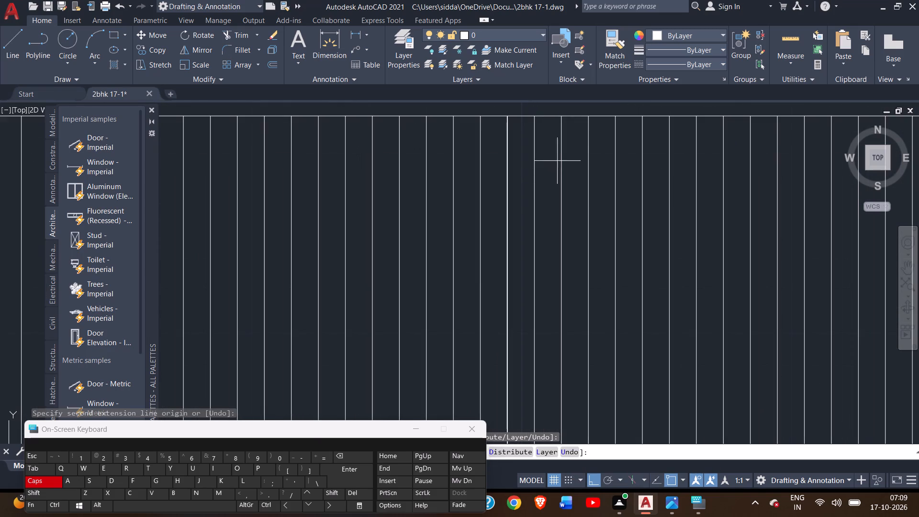
scroll(568, 196, down, 4)
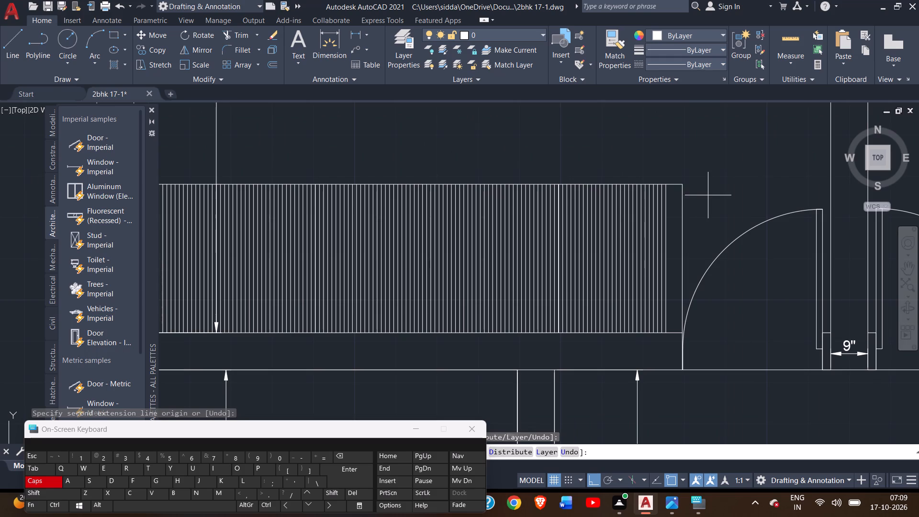
scroll(702, 191, up, 2)
scroll(702, 191, down, 4)
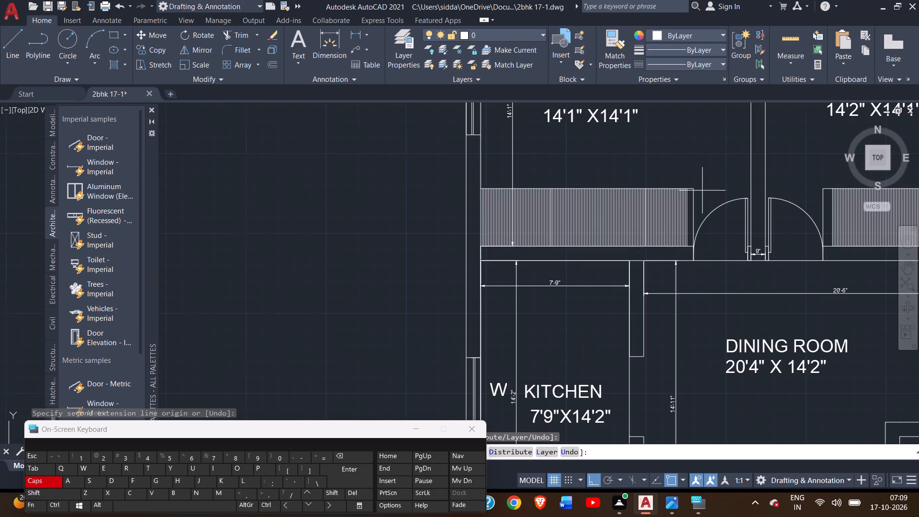
scroll(494, 198, up, 2)
middle_drag(520, 167, 534, 173)
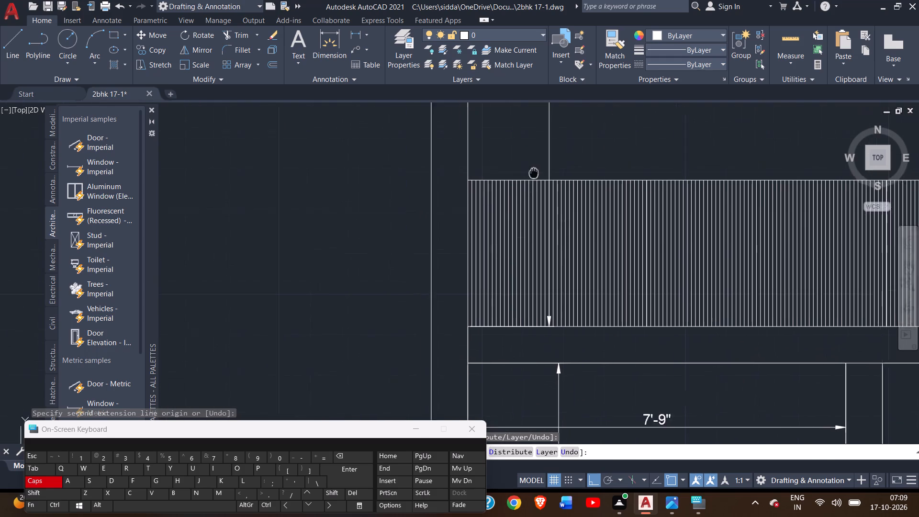
middle_drag(534, 173, 659, 175)
scroll(582, 178, up, 2)
middle_drag(581, 180, 585, 91)
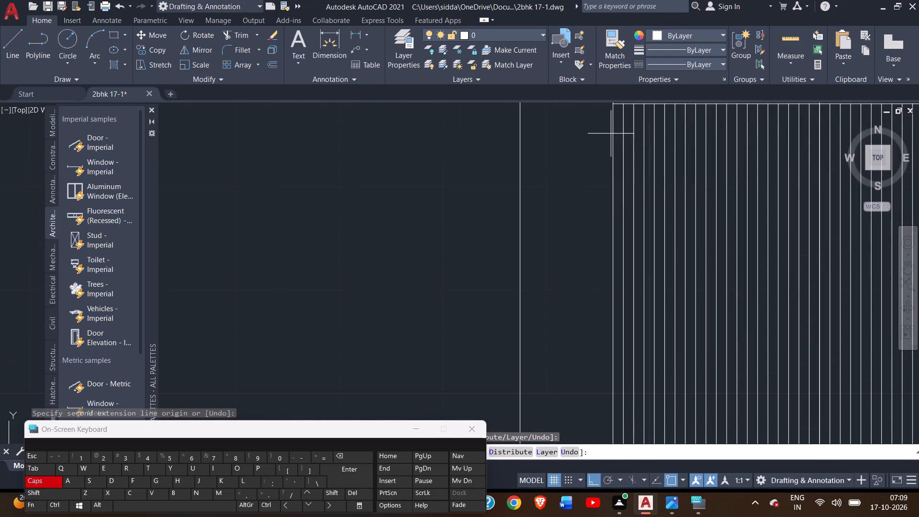
scroll(600, 135, down, 2)
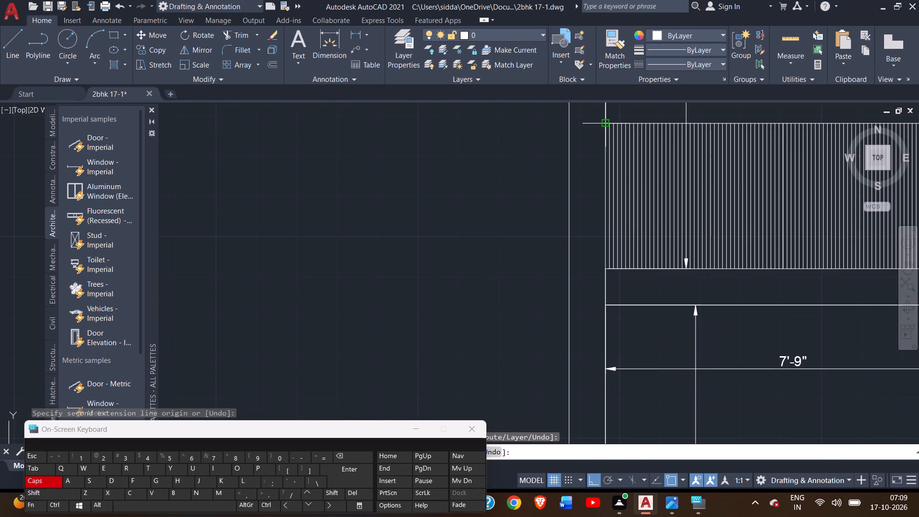
scroll(605, 122, up, 2)
click(605, 122)
scroll(580, 296, down, 1)
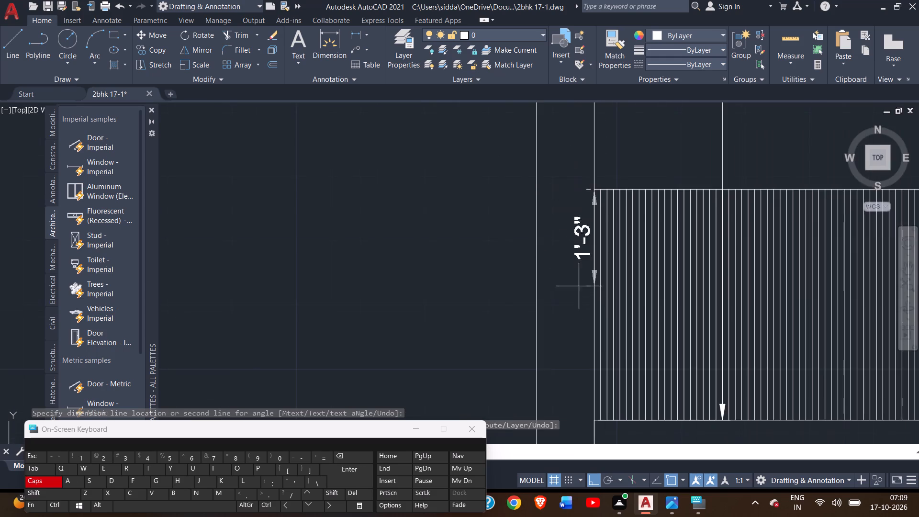
middle_drag(576, 272, 589, 184)
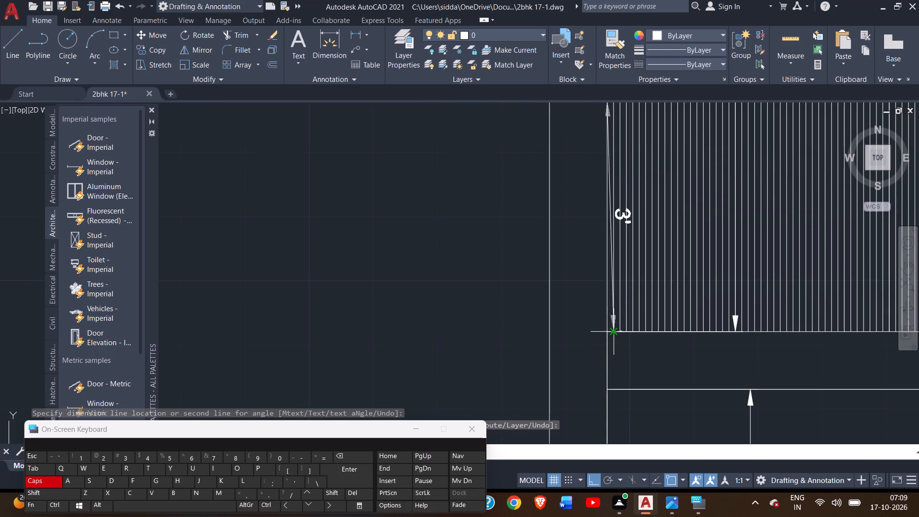
scroll(608, 327, up, 2)
click(604, 341)
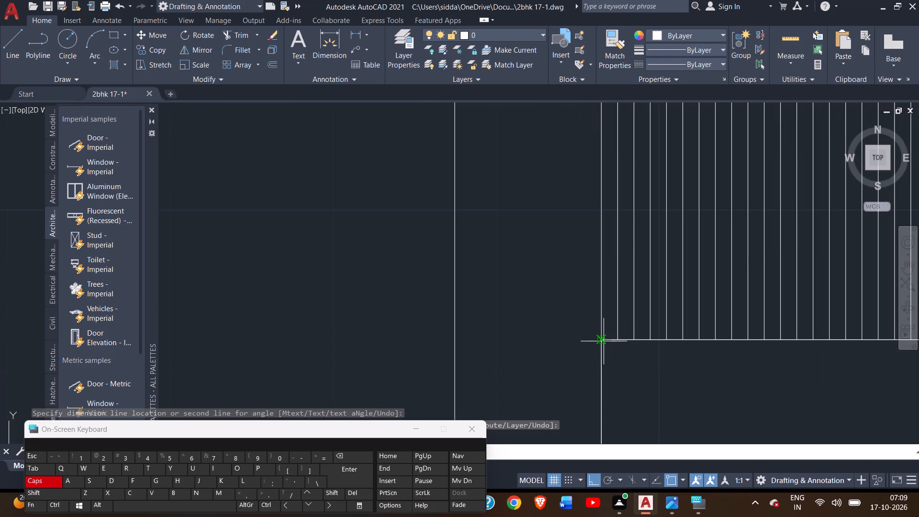
click(552, 327)
scroll(572, 310, down, 2)
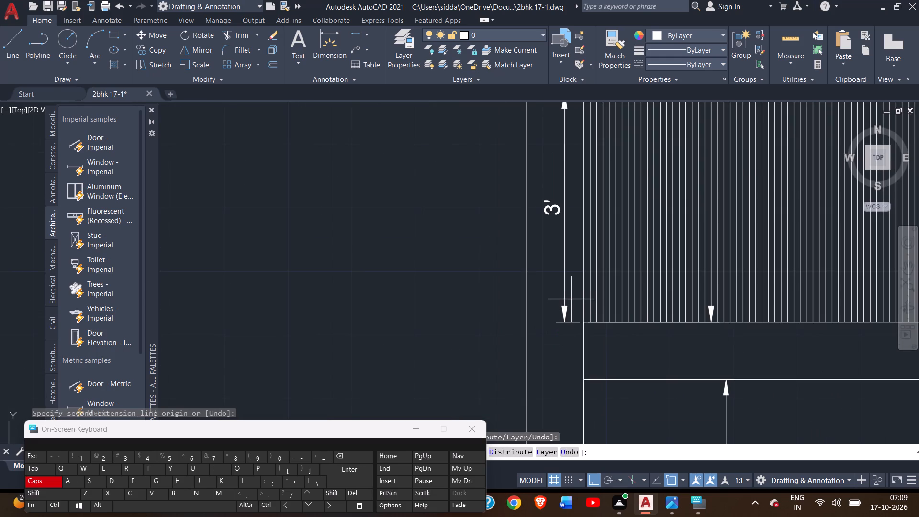
scroll(571, 299, down, 1)
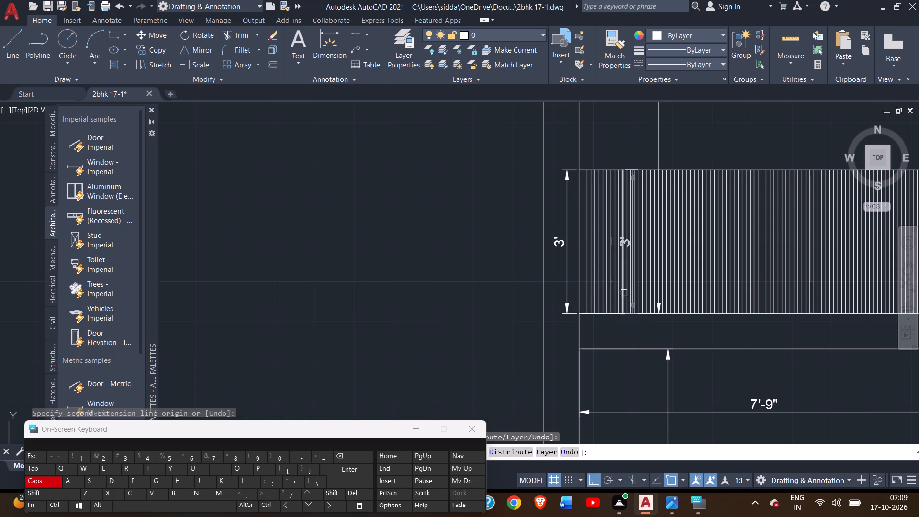
Dimension the length of Bed Room 02's wardrobe hatching from the outer side wall to the end panel's inner face, placing it just above the wardrobe.
middle_drag(618, 286, 476, 290)
scroll(635, 331, down, 2)
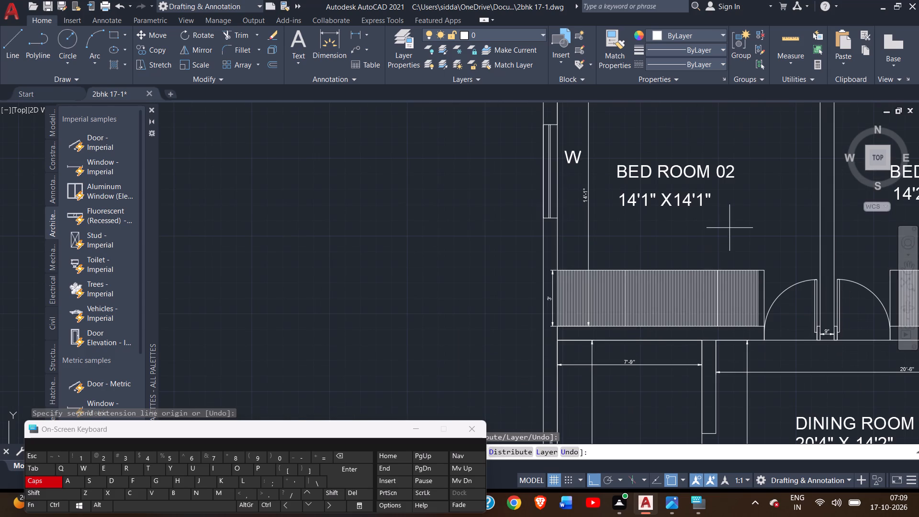
middle_drag(730, 225, 525, 184)
middle_drag(685, 214, 737, 246)
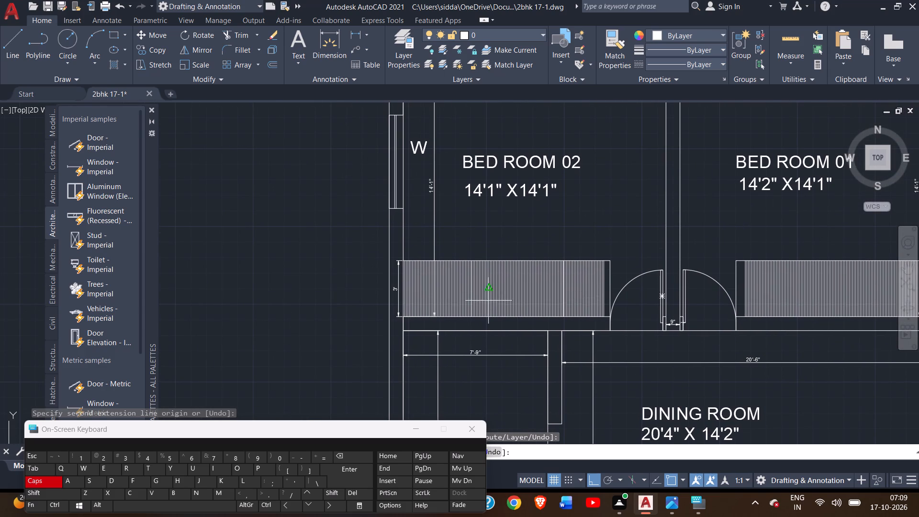
scroll(404, 250, up, 3)
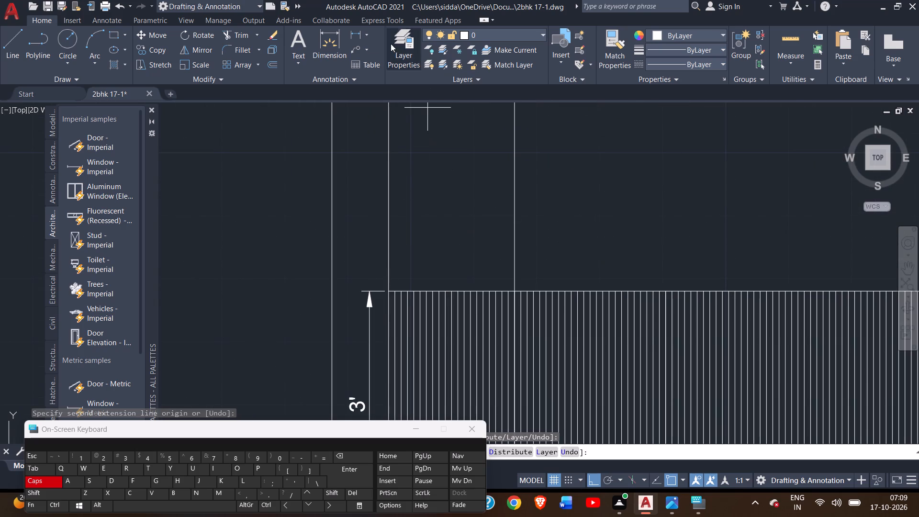
click(331, 45)
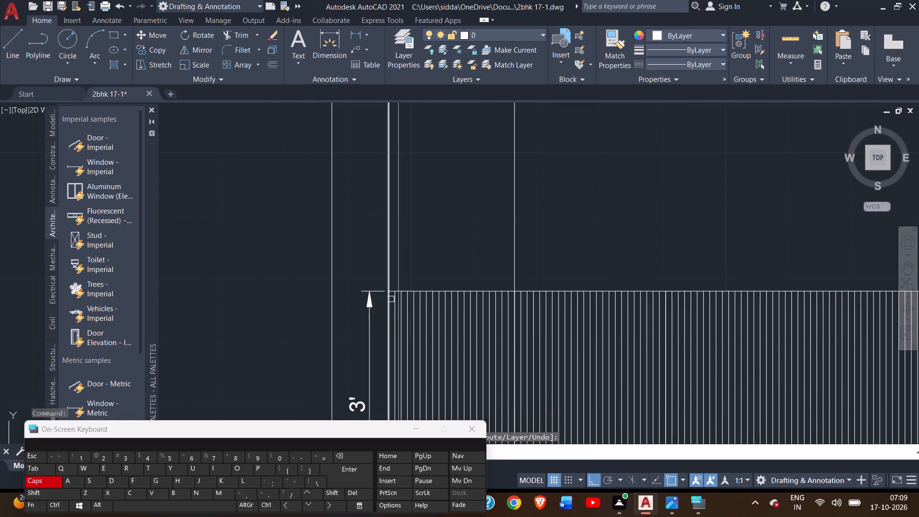
click(389, 290)
scroll(625, 318, down, 1)
middle_drag(625, 318, 622, 318)
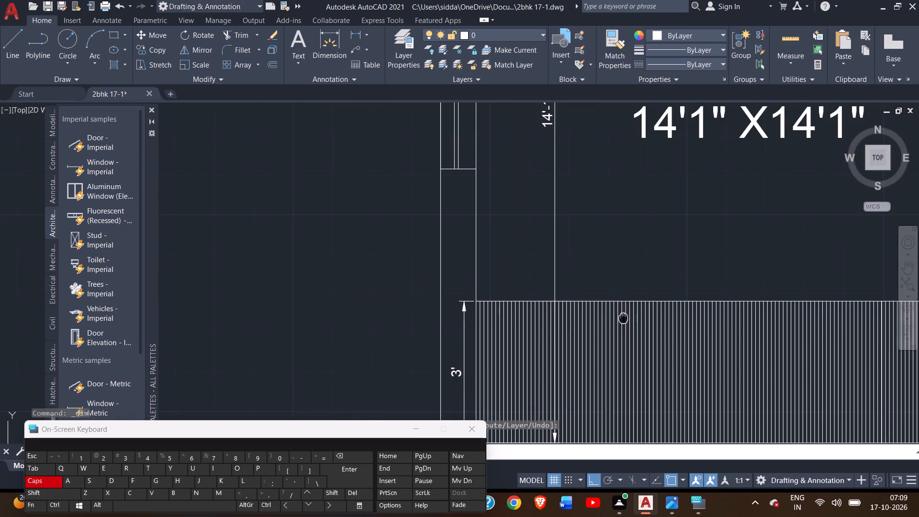
middle_drag(622, 318, 402, 282)
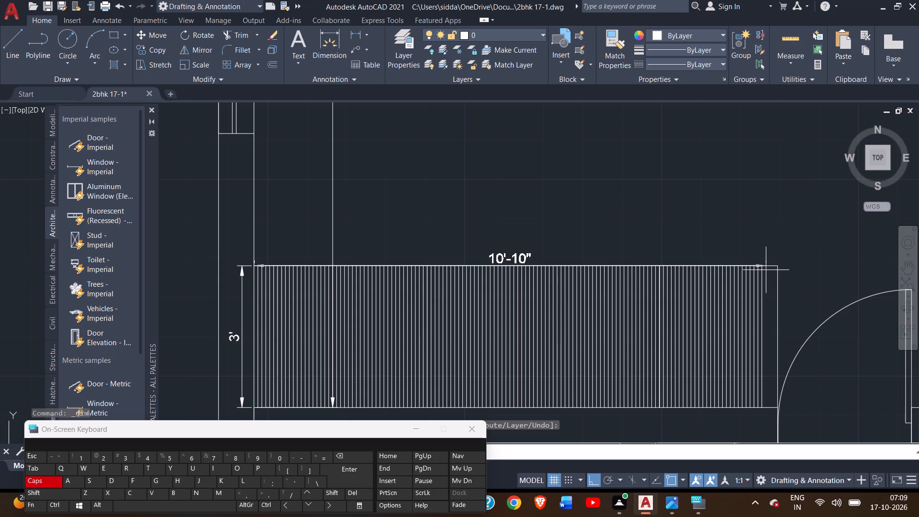
double_click(765, 265)
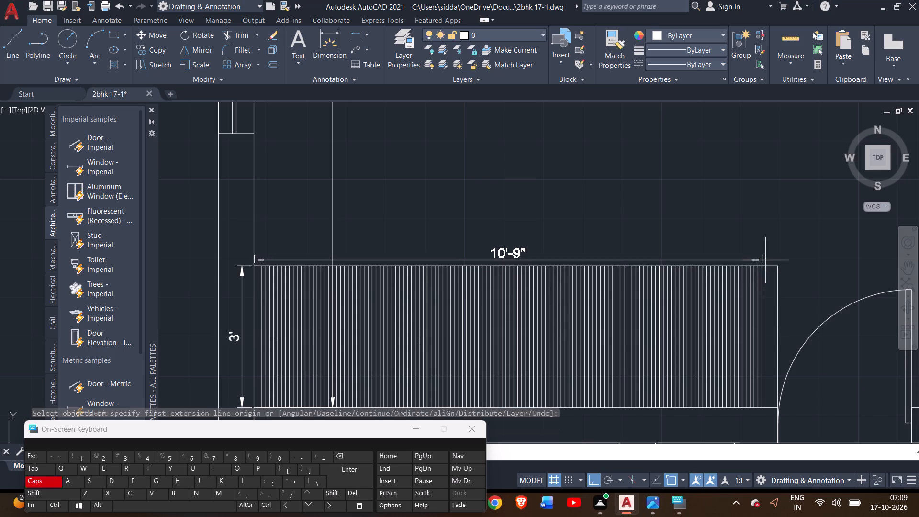
click(764, 239)
Dimension the thickness of the wall between the toilet and dining room, placing it inside the wall near the outer side wall.
scroll(797, 275, down, 2)
middle_drag(808, 286, 643, 285)
scroll(528, 169, up, 2)
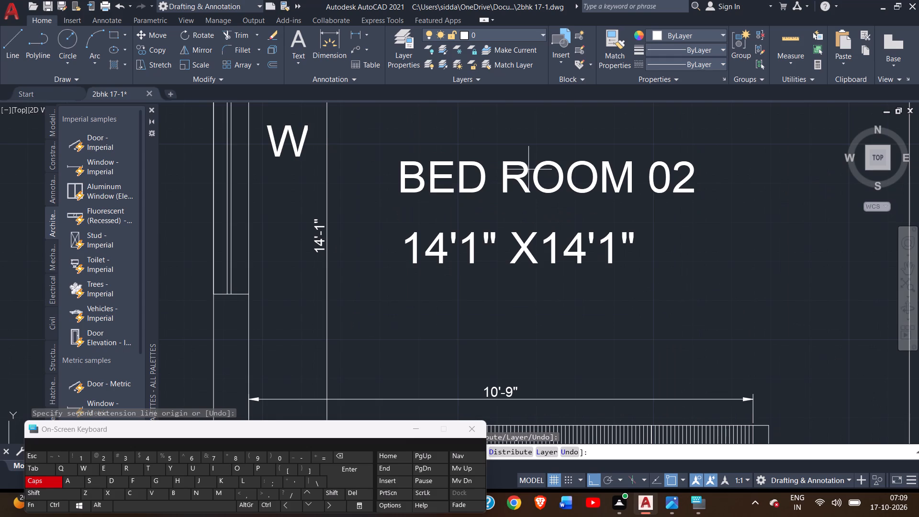
scroll(583, 173, down, 2)
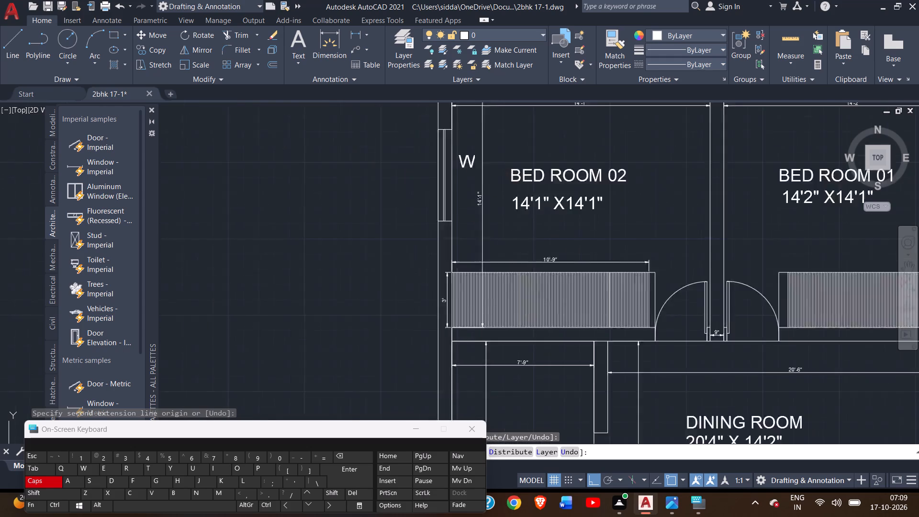
scroll(583, 174, down, 1)
middle_drag(682, 344, 618, 206)
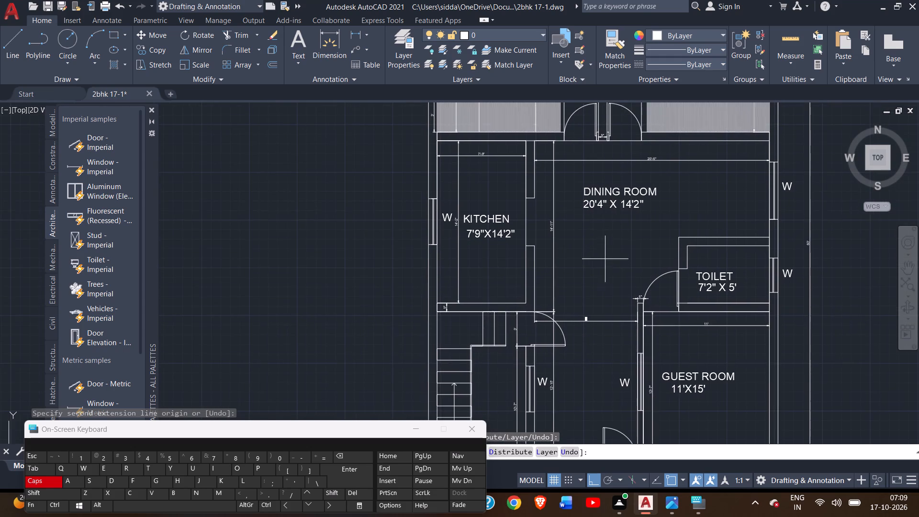
middle_drag(605, 254, 592, 189)
scroll(710, 223, up, 2)
middle_drag(705, 218, 690, 320)
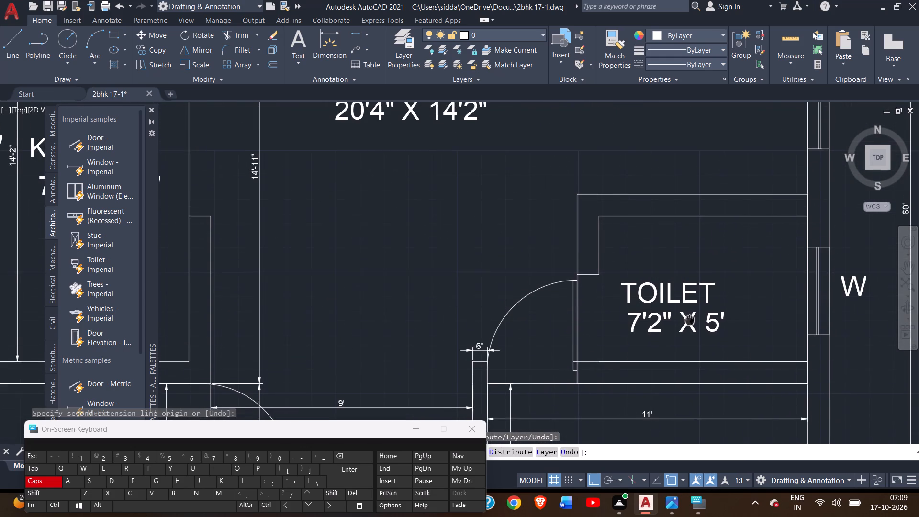
middle_drag(690, 320, 690, 321)
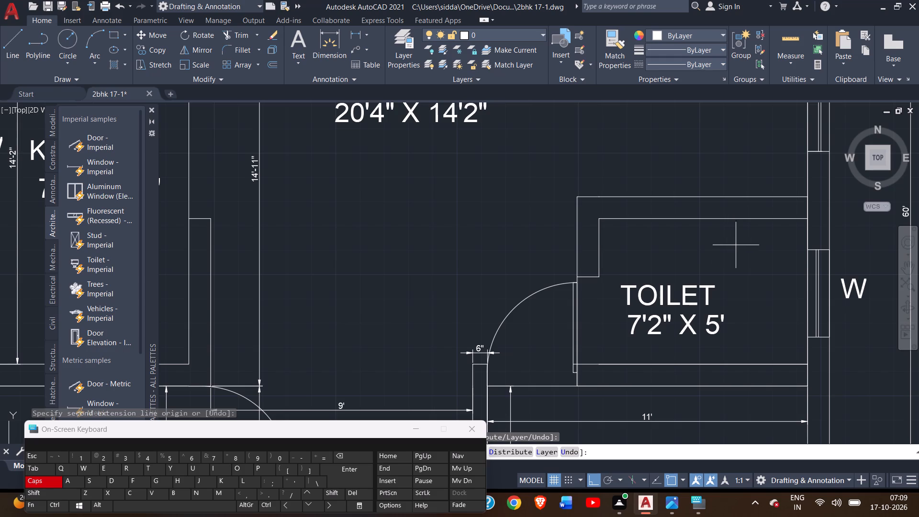
middle_drag(752, 270, 739, 312)
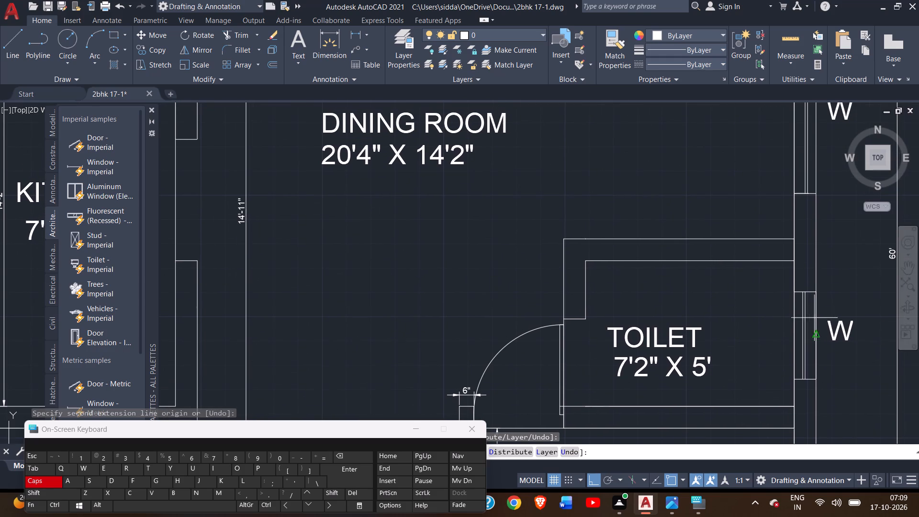
click(321, 28)
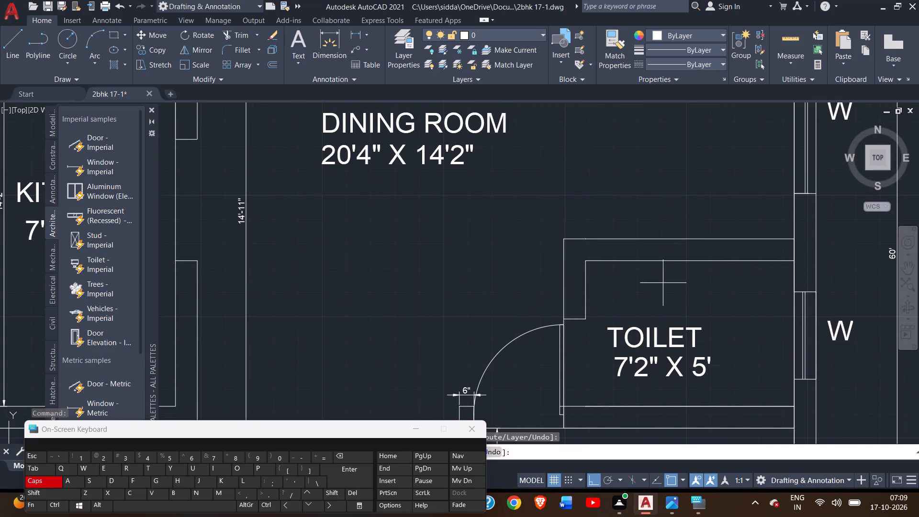
click(792, 258)
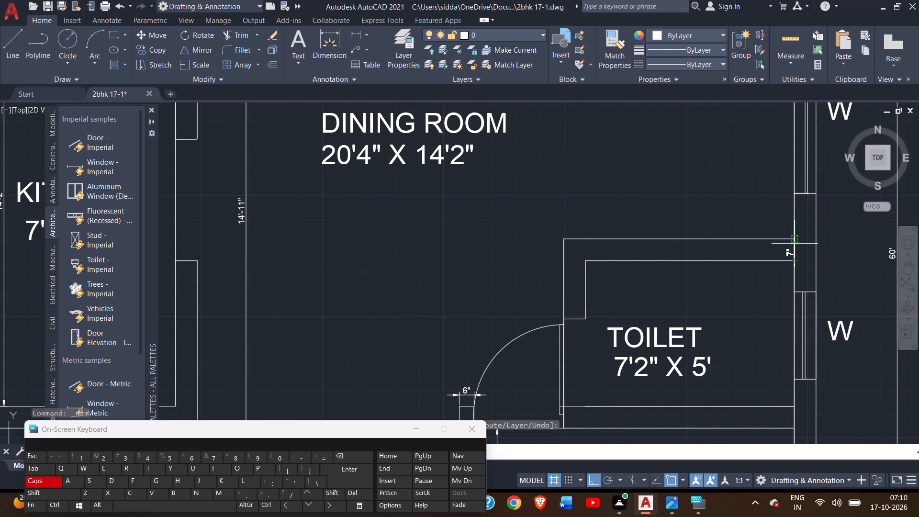
click(795, 241)
click(767, 240)
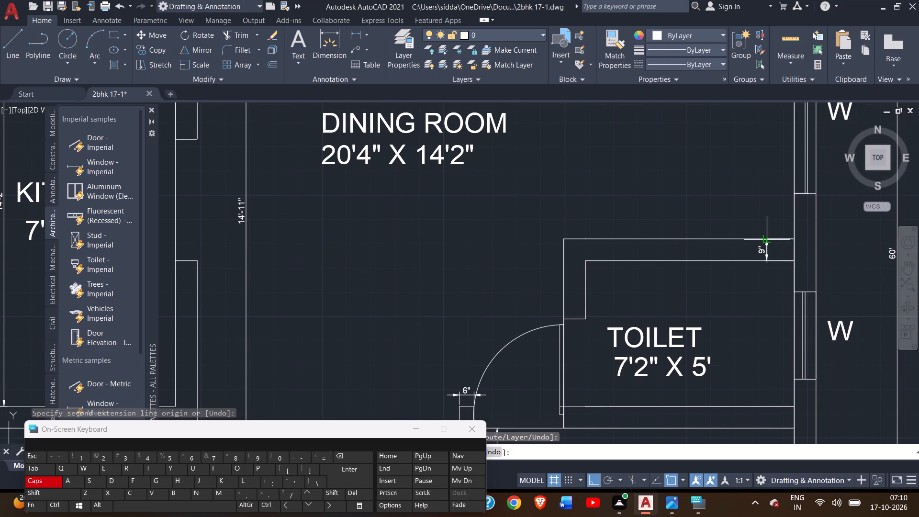
scroll(754, 263, up, 3)
scroll(754, 263, down, 2)
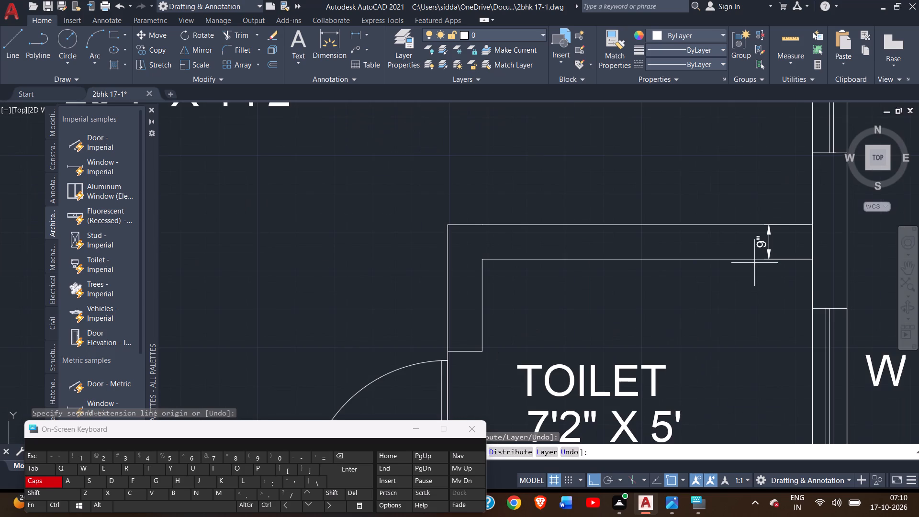
Dimension the width of the opening between the kitchen and dining room, placing the dimension on the dining room side of the wall.
scroll(754, 263, down, 1)
middle_drag(752, 284, 737, 183)
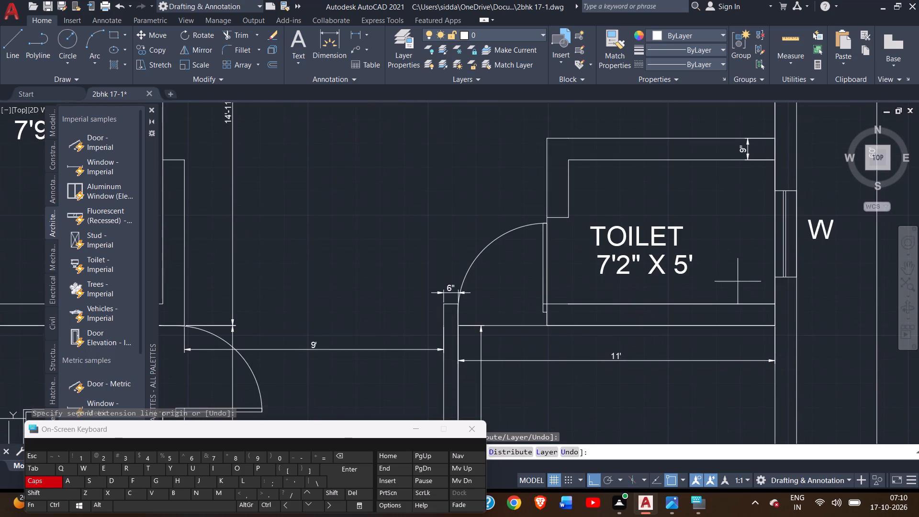
middle_drag(738, 281, 745, 184)
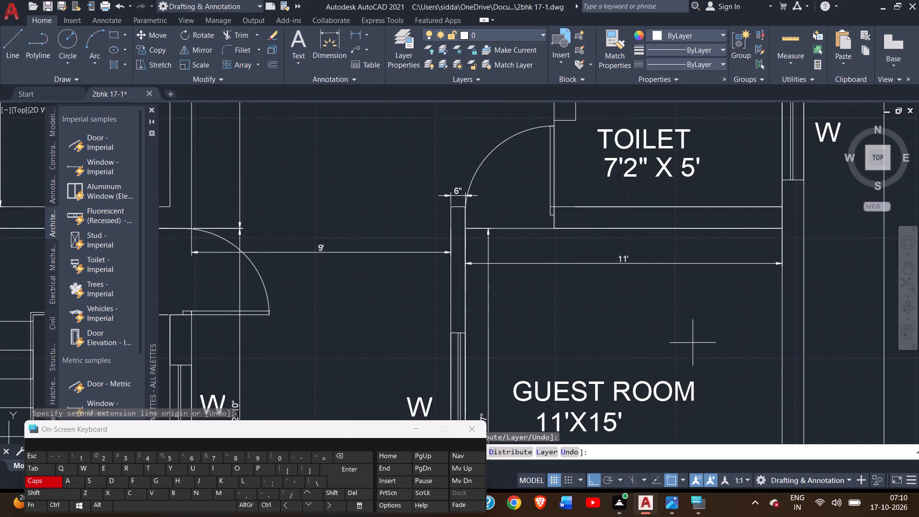
scroll(693, 343, down, 2)
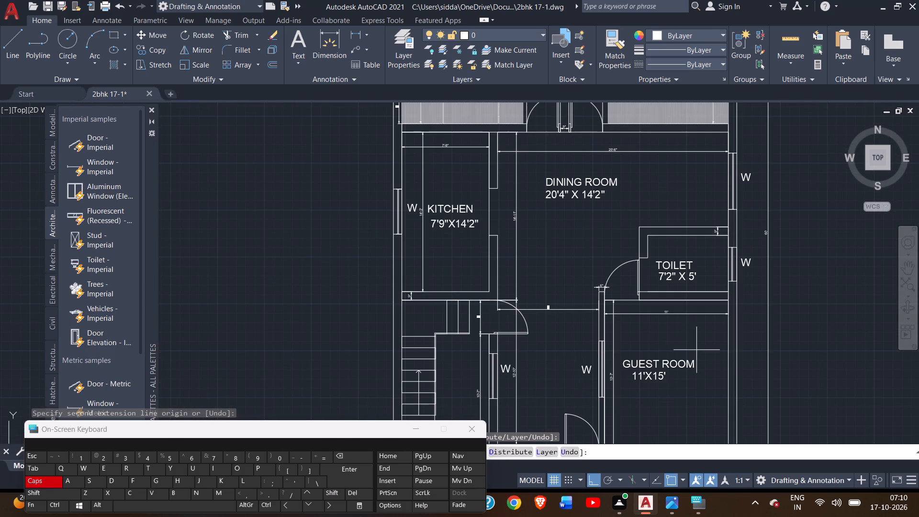
middle_drag(543, 229, 671, 283)
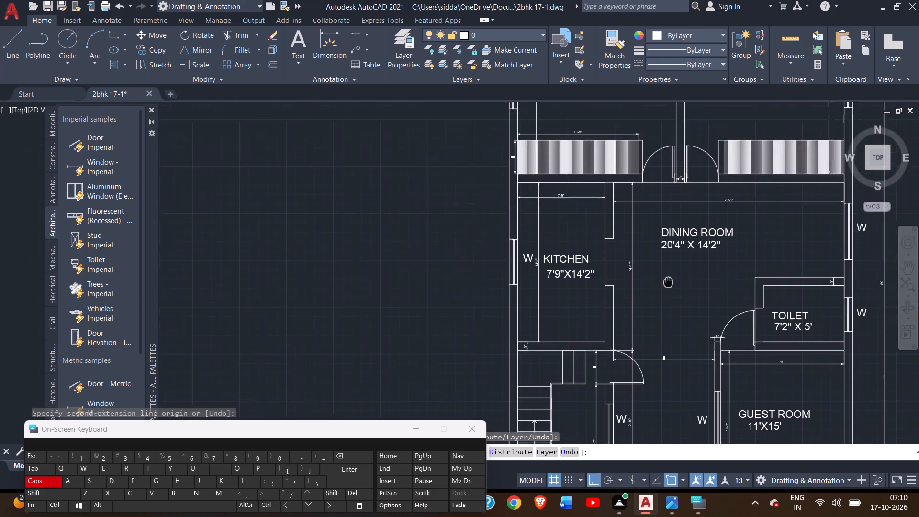
middle_drag(671, 283, 741, 315)
scroll(670, 345, up, 3)
middle_drag(706, 284, 670, 403)
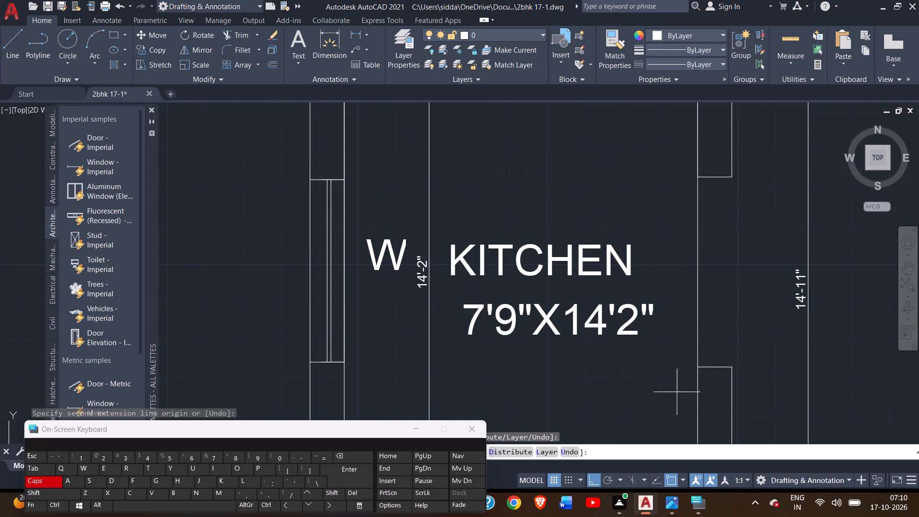
double_click(695, 365)
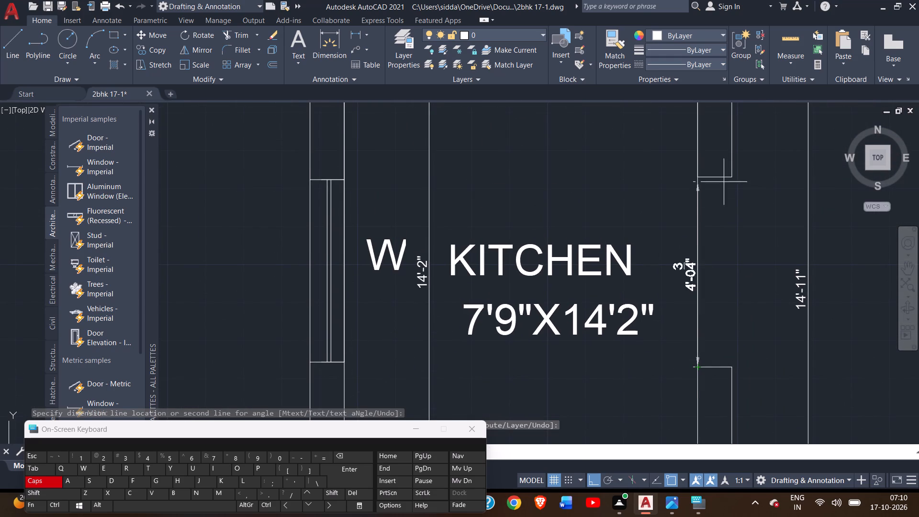
click(698, 179)
double_click(751, 203)
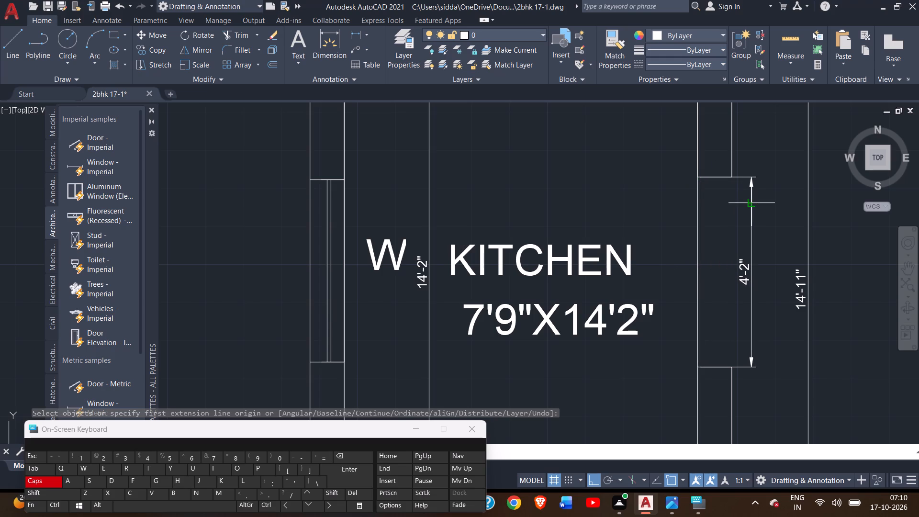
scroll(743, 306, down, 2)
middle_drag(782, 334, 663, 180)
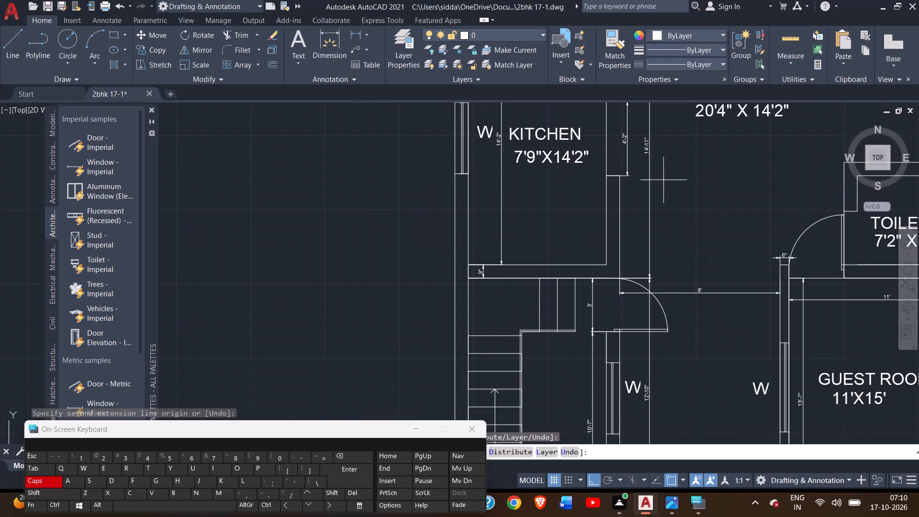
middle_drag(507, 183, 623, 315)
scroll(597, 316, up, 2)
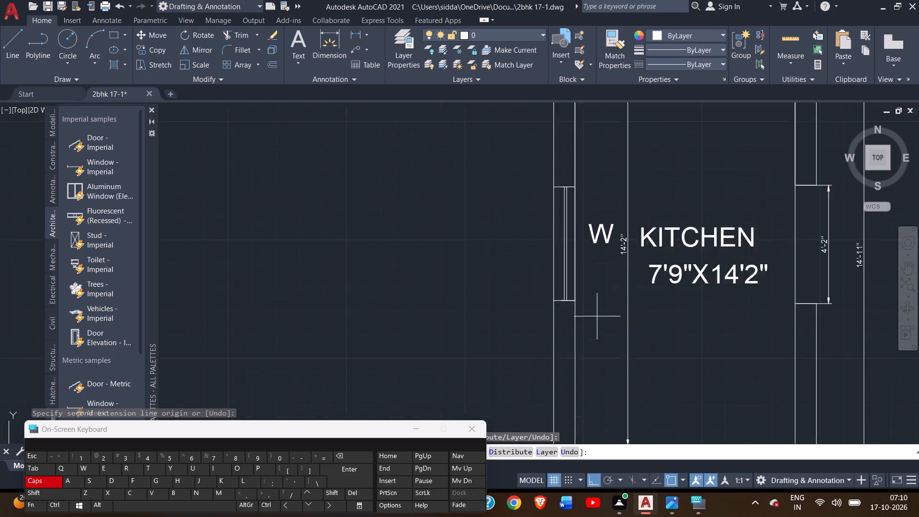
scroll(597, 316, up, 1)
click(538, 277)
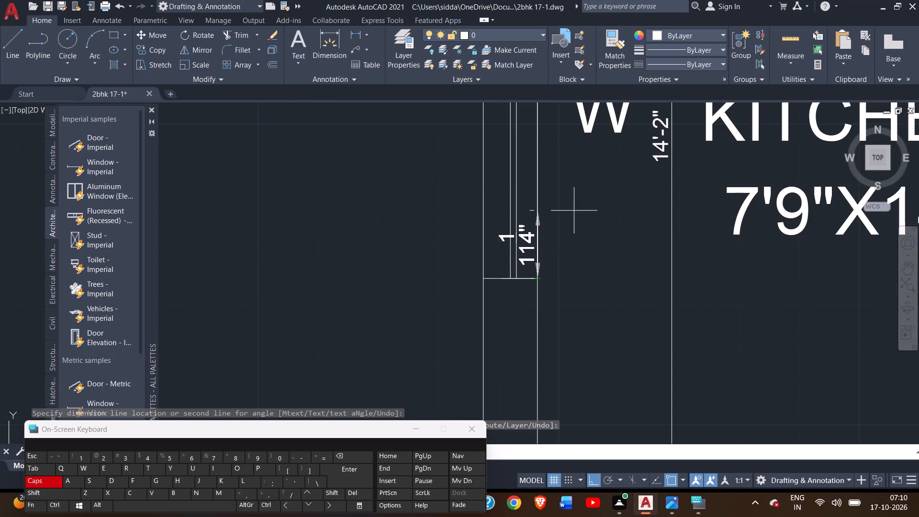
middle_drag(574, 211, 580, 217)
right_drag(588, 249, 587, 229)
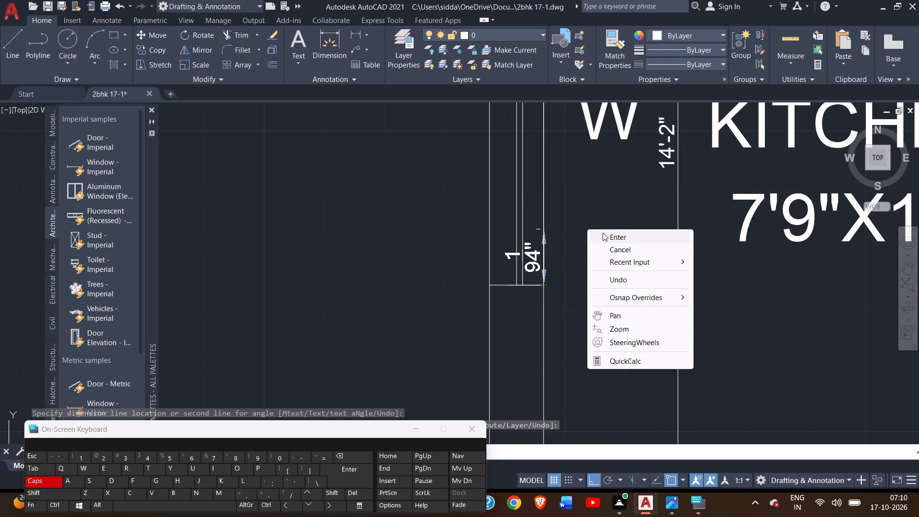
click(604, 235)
Dimension the length of the kitchen window along the outer wall face, placing the dimension just outside the building.
middle_drag(583, 247, 701, 333)
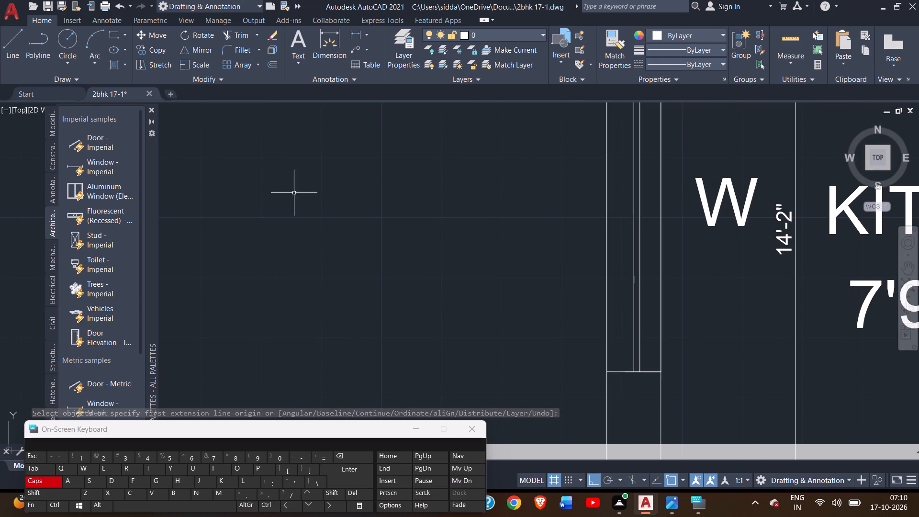
click(325, 43)
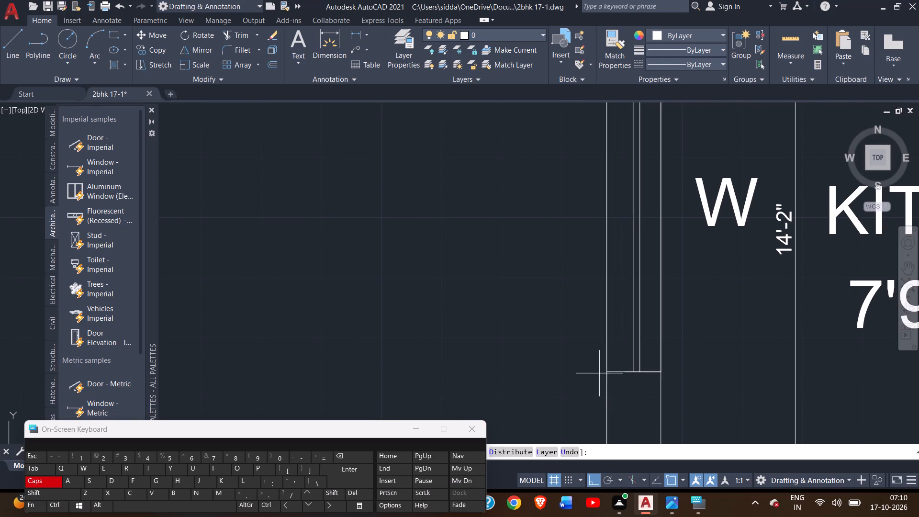
click(608, 370)
scroll(601, 263, down, 1)
middle_drag(603, 258, 637, 372)
scroll(642, 266, up, 2)
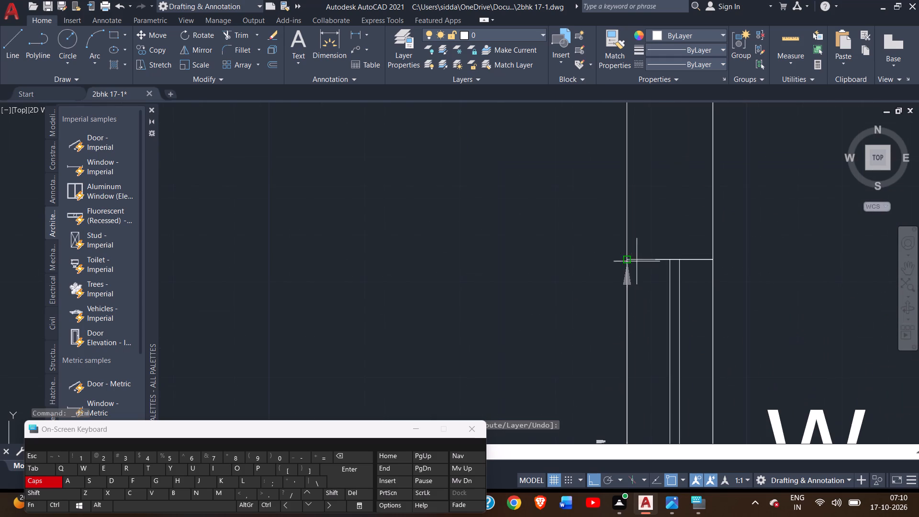
double_click(629, 257)
double_click(575, 249)
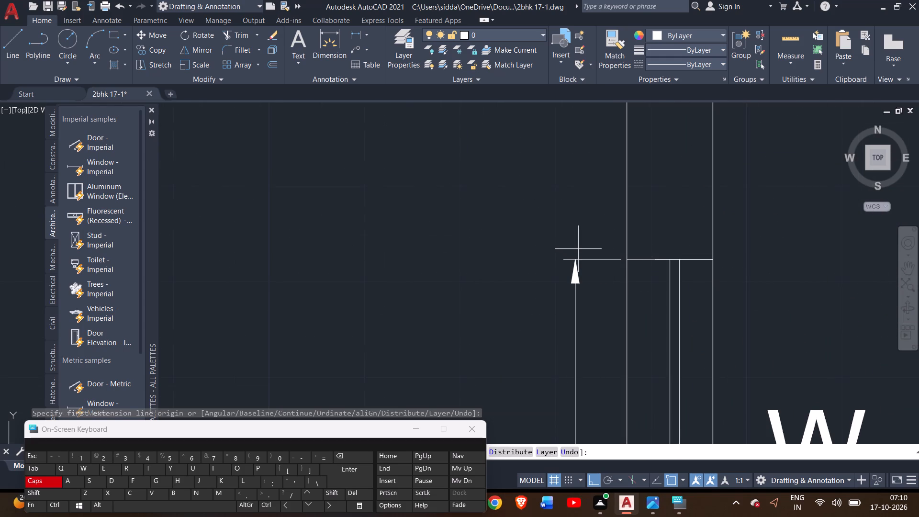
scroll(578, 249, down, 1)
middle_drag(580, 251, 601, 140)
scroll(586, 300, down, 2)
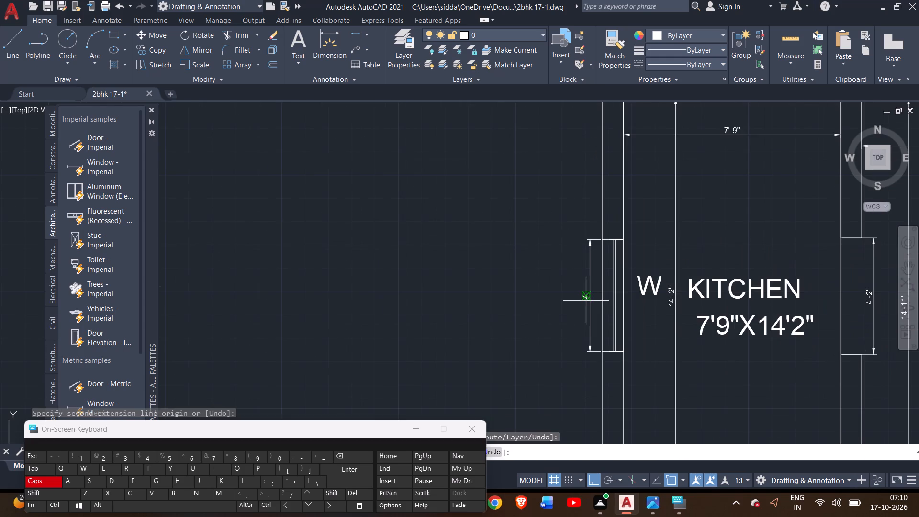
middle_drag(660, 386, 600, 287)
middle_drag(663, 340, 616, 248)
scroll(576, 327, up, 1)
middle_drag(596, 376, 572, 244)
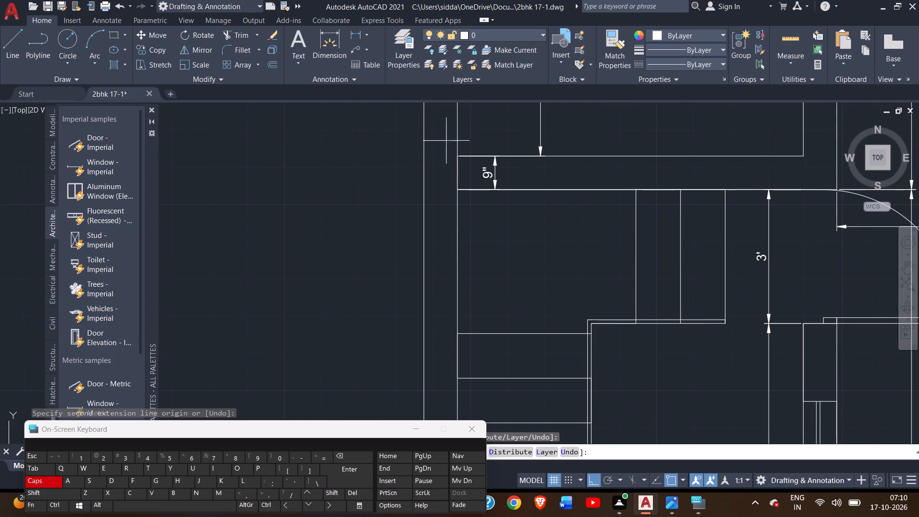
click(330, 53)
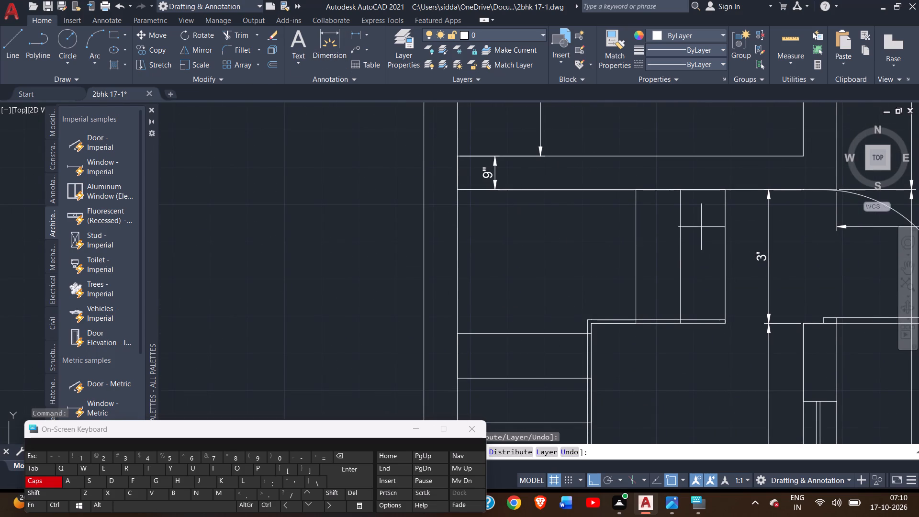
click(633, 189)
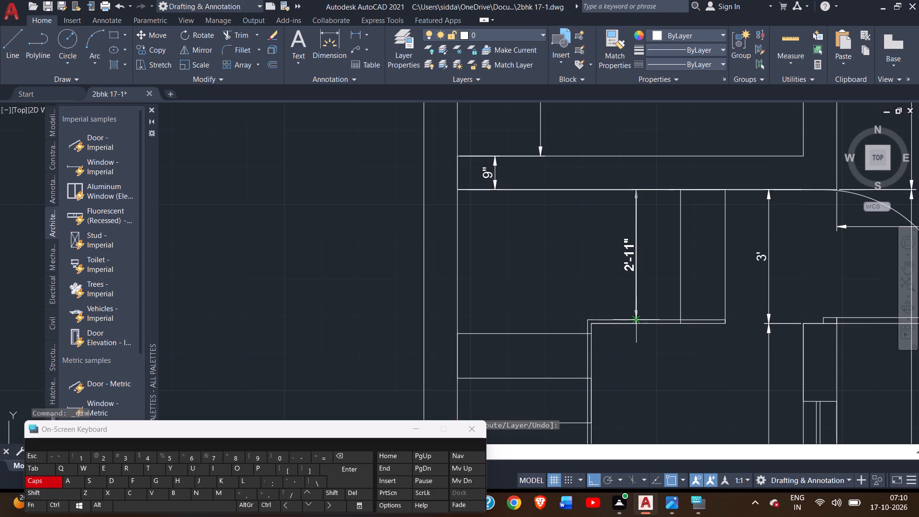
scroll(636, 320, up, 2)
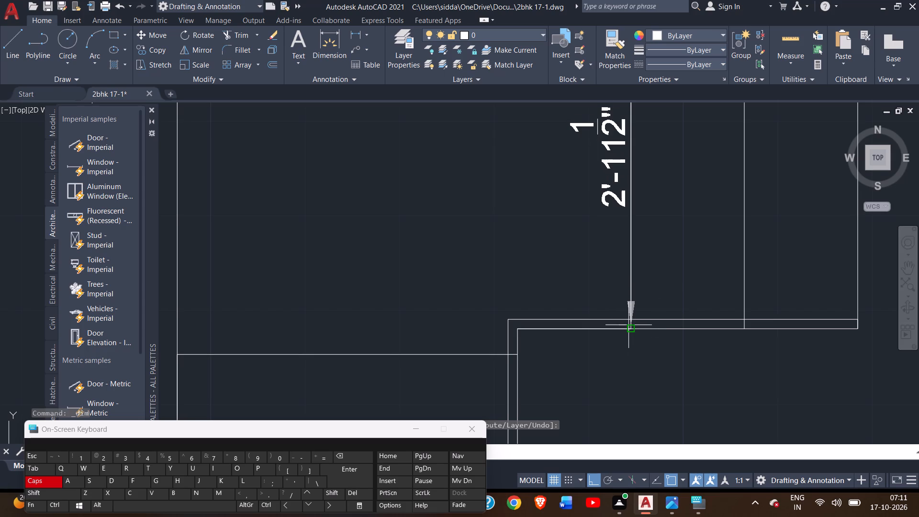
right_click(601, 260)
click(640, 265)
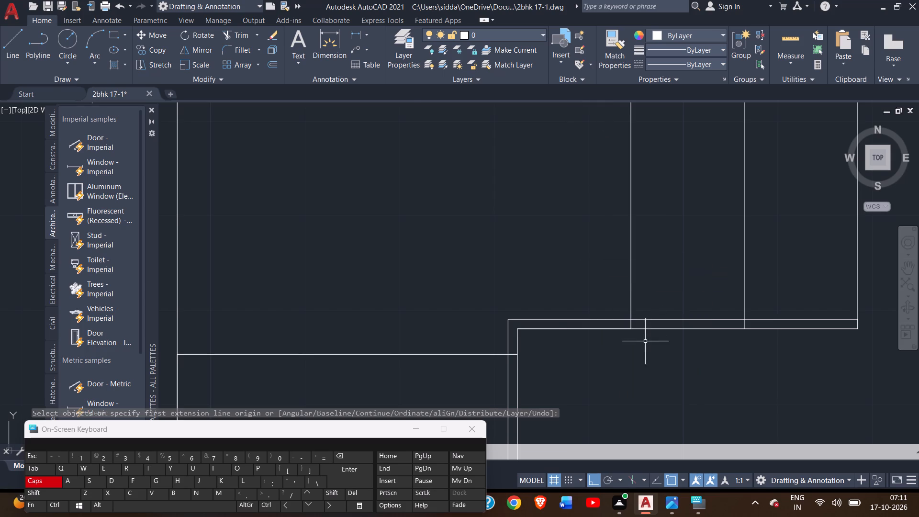
Dimension the width of the short stair flight from the kitchen wall to the railing's outer edge, placing it just beyond the end step.
scroll(646, 343, down, 1)
middle_drag(646, 344, 493, 345)
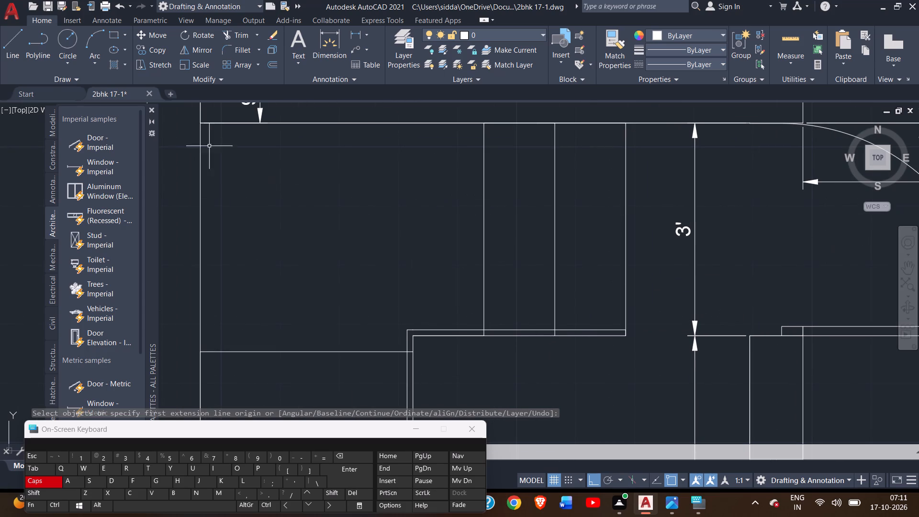
click(326, 62)
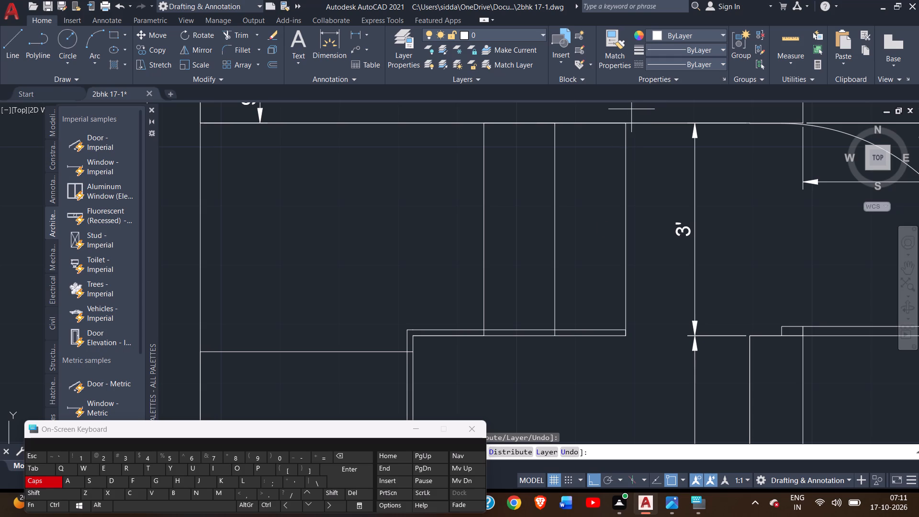
click(623, 122)
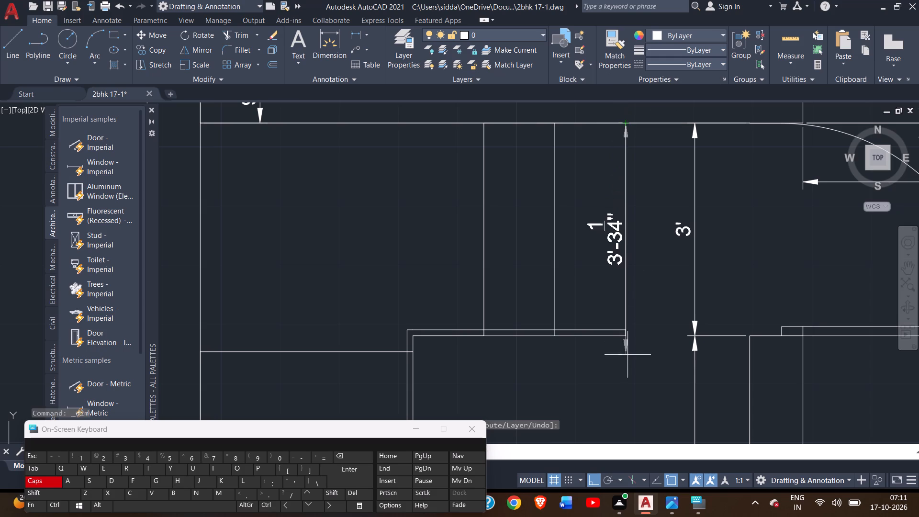
click(628, 338)
click(650, 326)
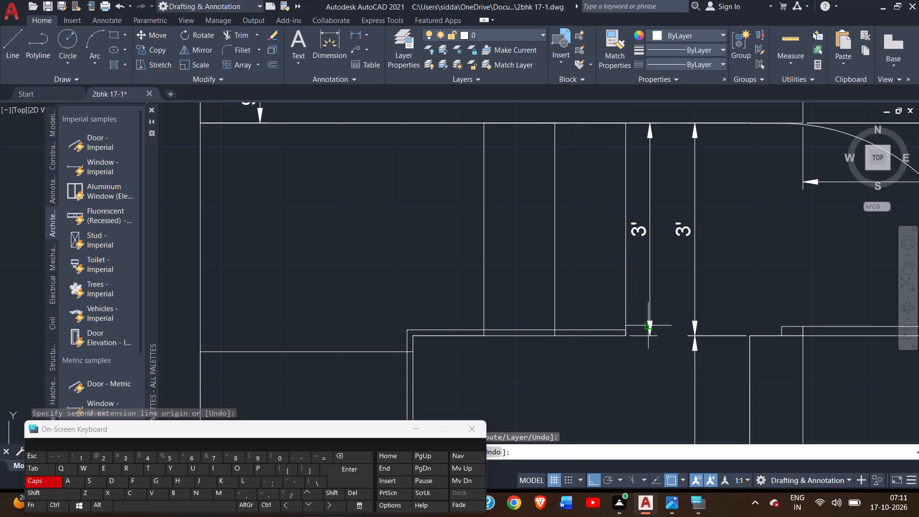
Look over the stairs, kitchen, car porch and open front for missing dimensions, ending the dimension command.
scroll(637, 363, down, 2)
middle_drag(635, 363, 665, 270)
scroll(647, 318, down, 1)
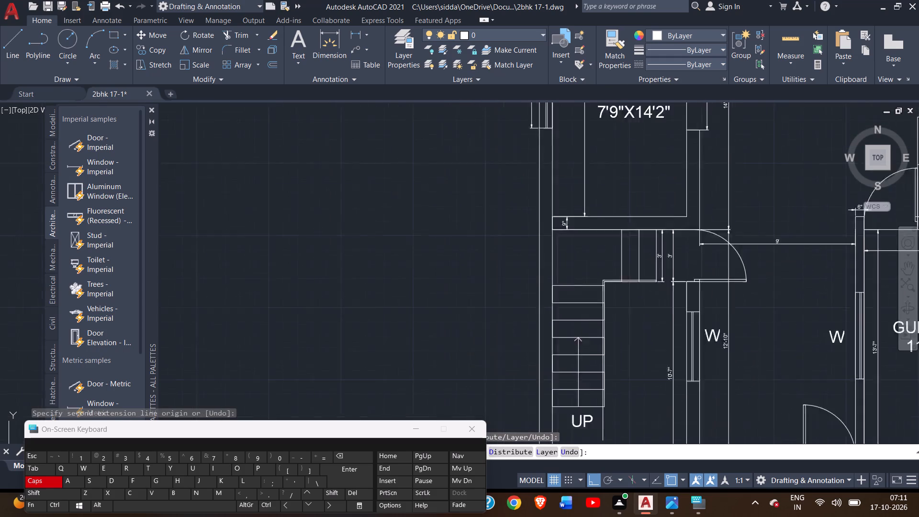
scroll(647, 318, down, 1)
middle_drag(644, 344, 628, 411)
scroll(670, 363, up, 4)
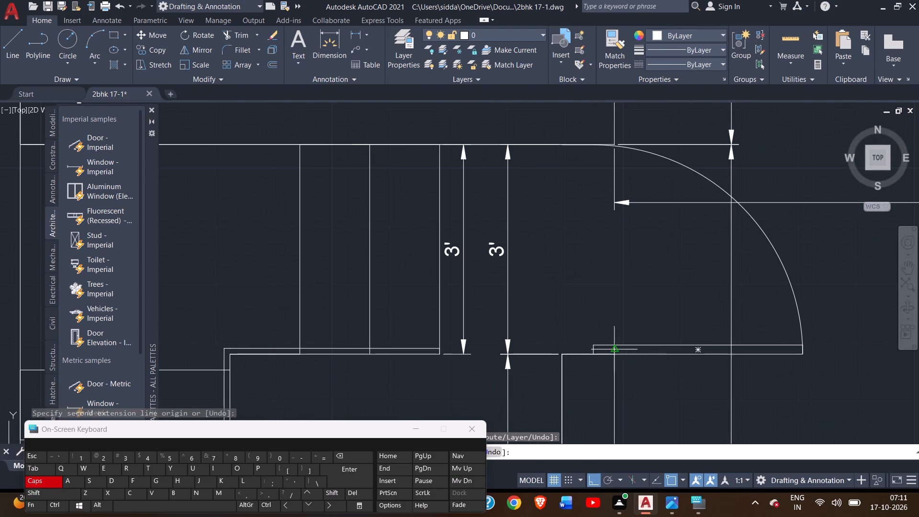
scroll(521, 317, down, 2)
middle_drag(533, 313, 543, 340)
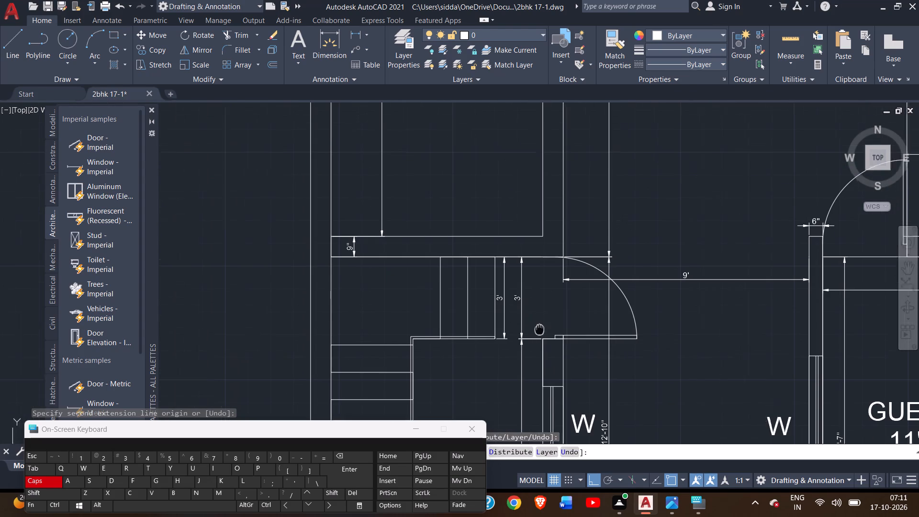
middle_drag(543, 340, 575, 439)
scroll(650, 239, up, 1)
scroll(603, 261, up, 1)
middle_drag(603, 261, 636, 284)
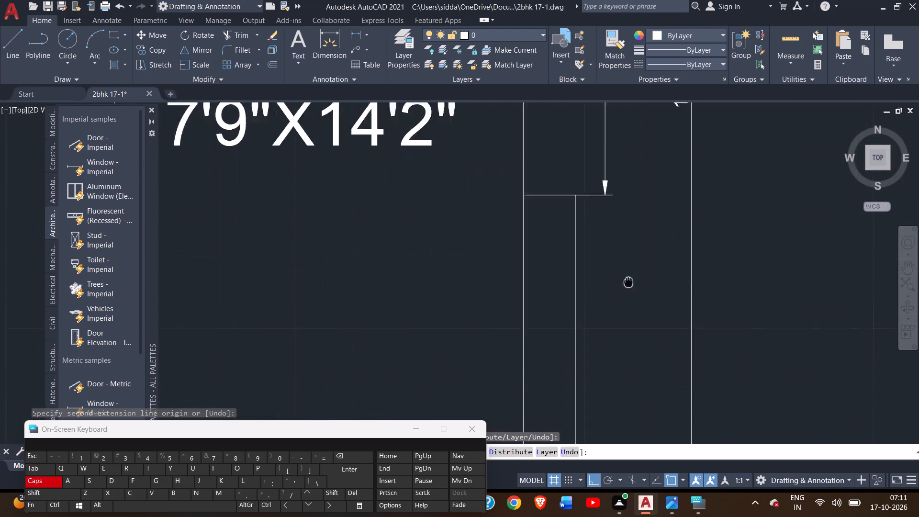
middle_drag(636, 284, 792, 420)
scroll(584, 304, down, 3)
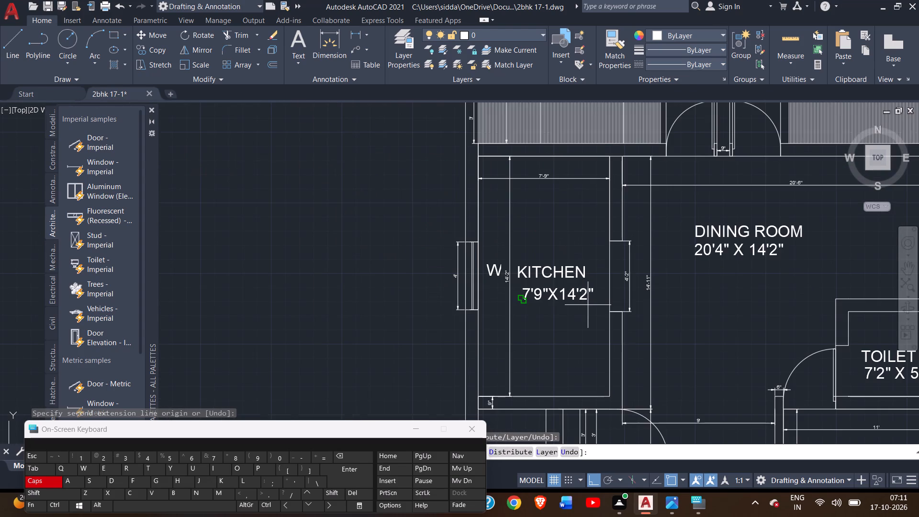
scroll(585, 305, down, 2)
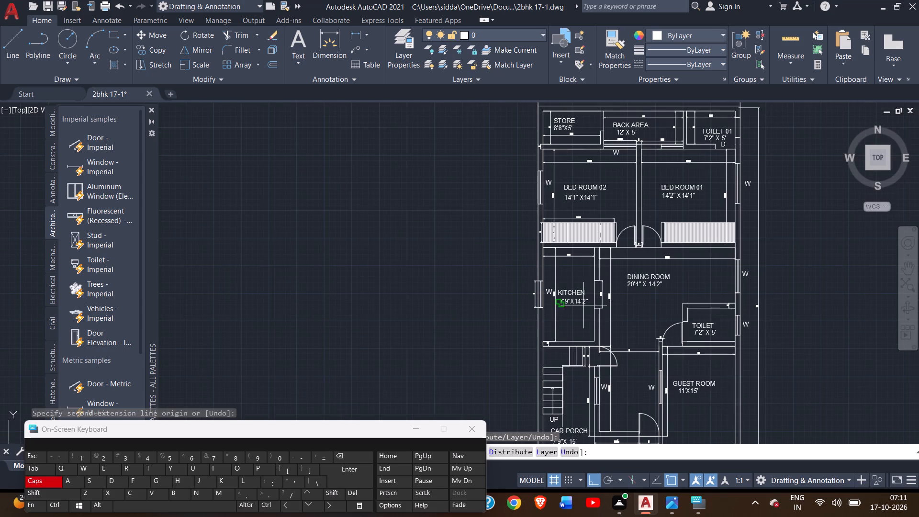
middle_drag(816, 388, 764, 257)
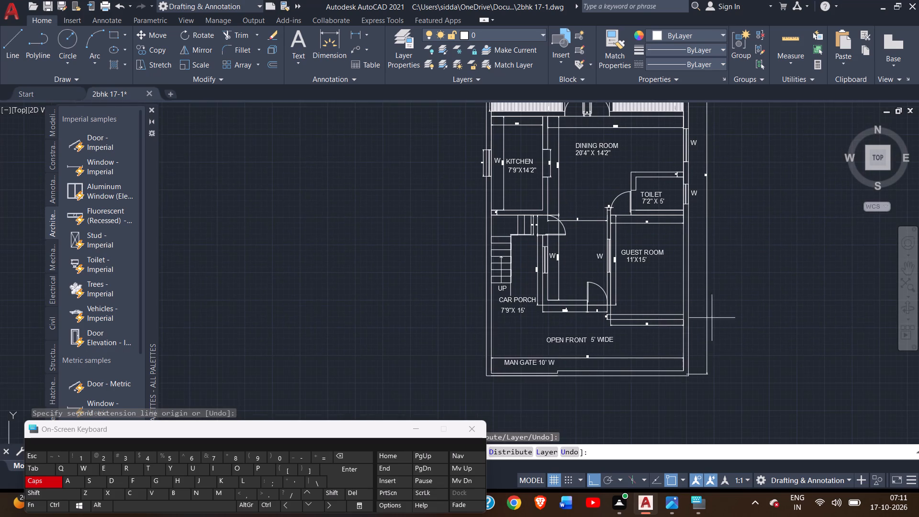
scroll(635, 328, up, 2)
scroll(569, 333, up, 2)
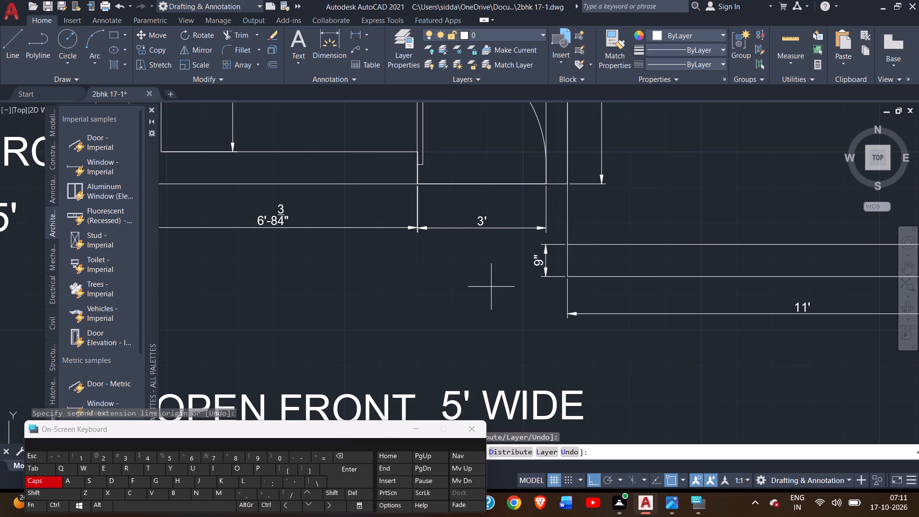
scroll(491, 287, down, 3)
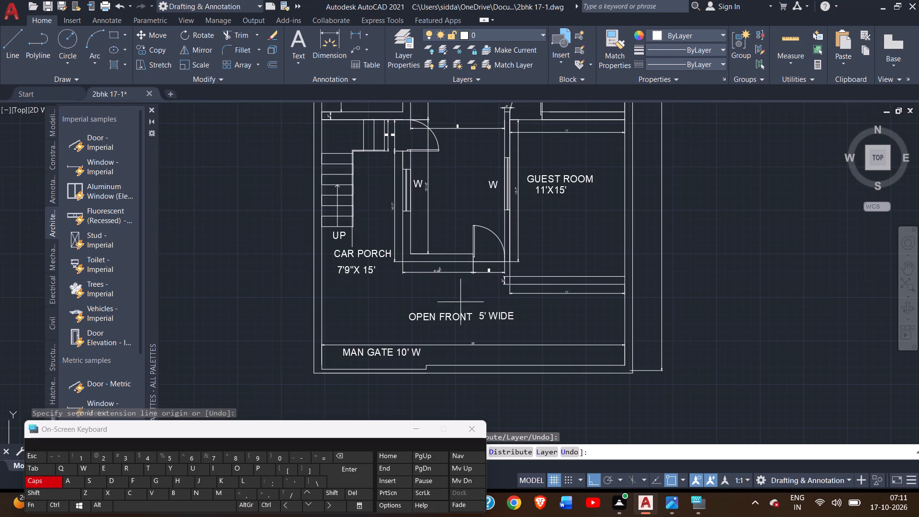
right_click(388, 302)
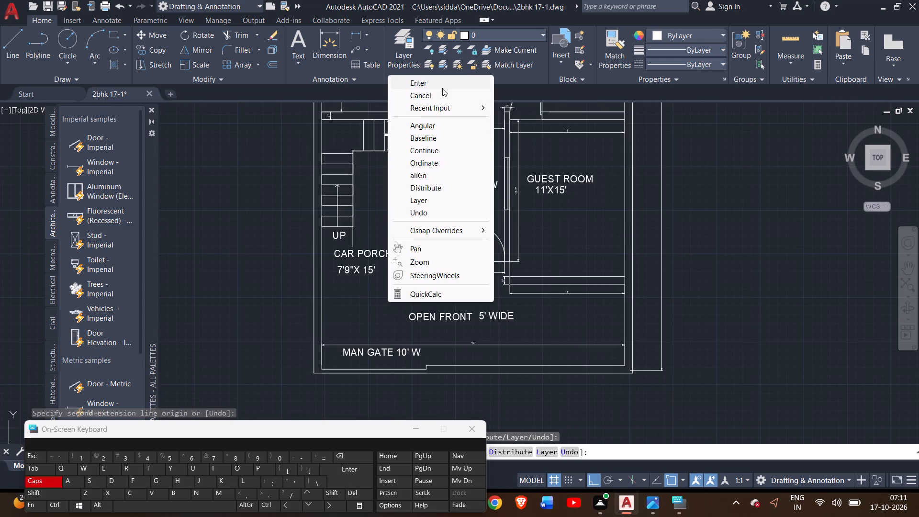
click(442, 88)
scroll(318, 257, up, 4)
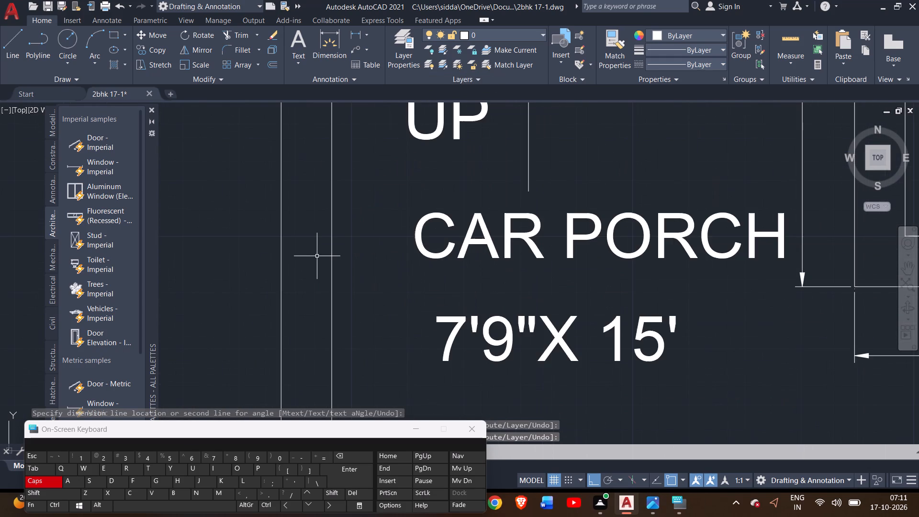
scroll(320, 246, down, 2)
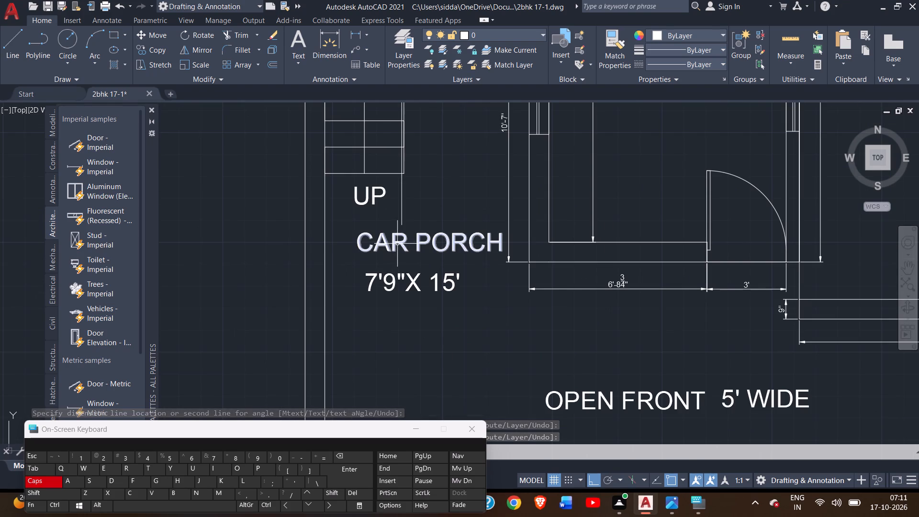
scroll(397, 244, up, 1)
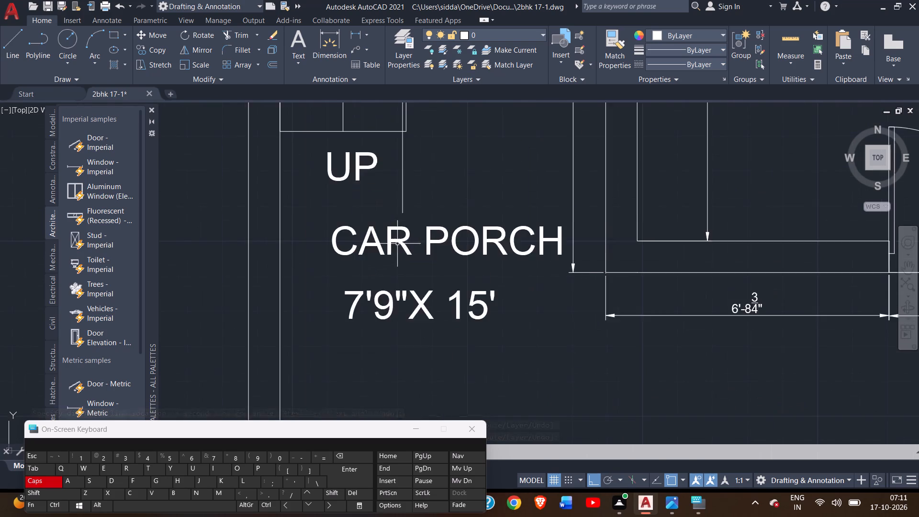
scroll(397, 244, up, 1)
scroll(184, 236, down, 4)
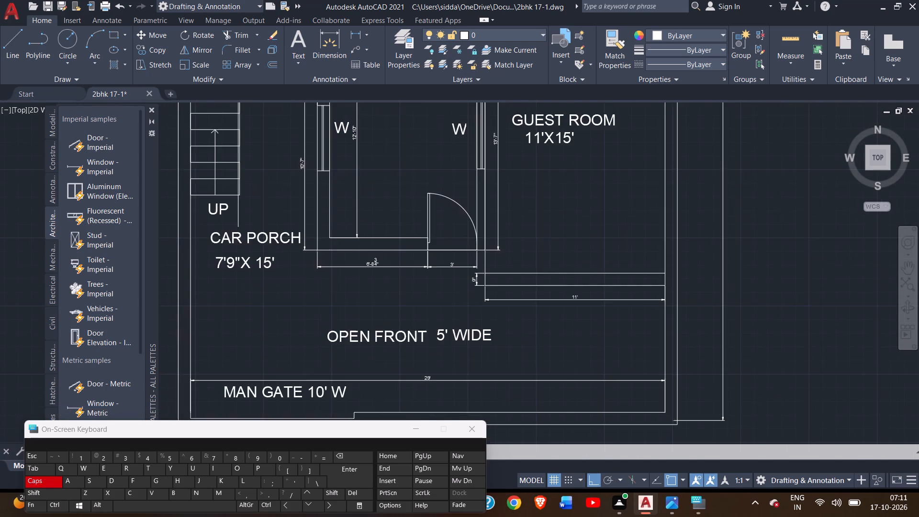
Trim the outer side wall's inner line where the wall between the kitchen and stairs joins it.
middle_drag(220, 255, 511, 446)
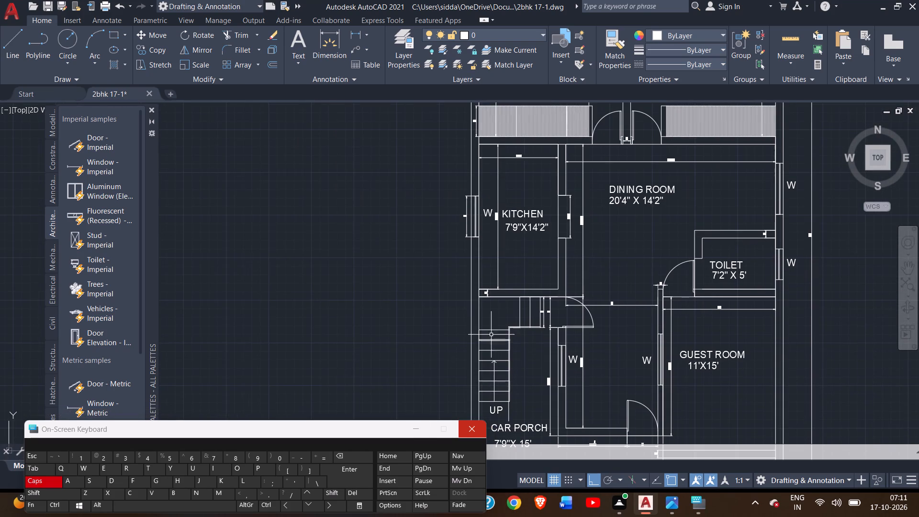
scroll(464, 304, up, 3)
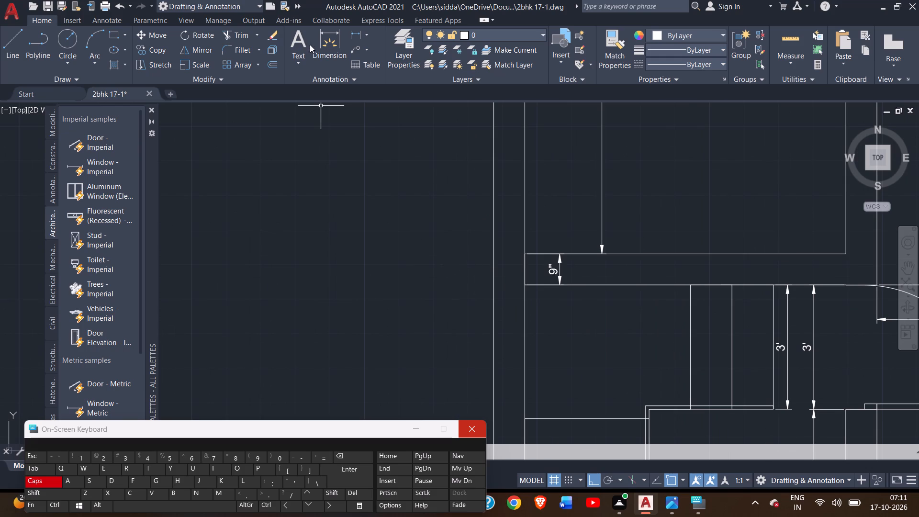
click(241, 37)
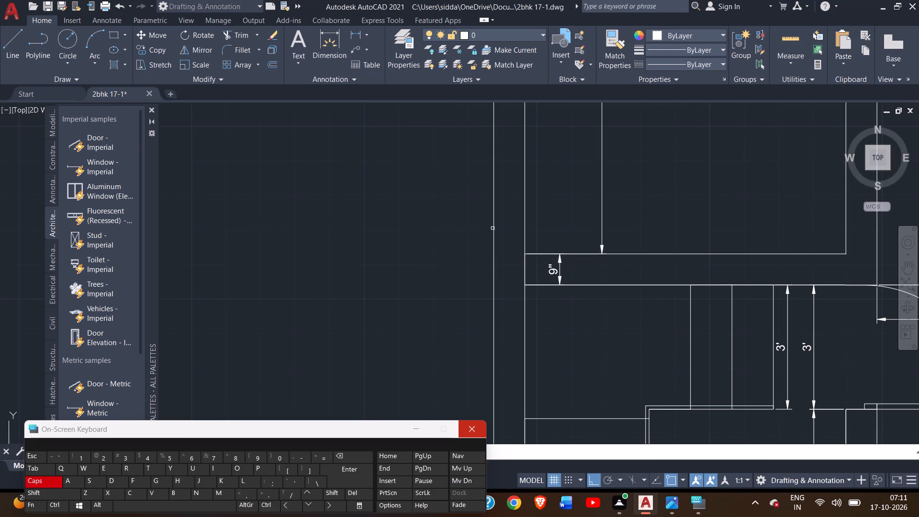
scroll(538, 260, up, 3)
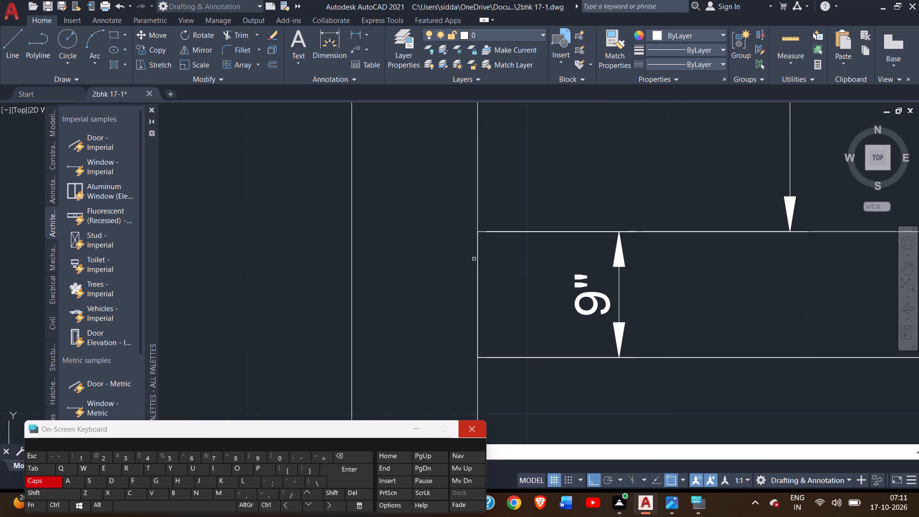
click(477, 258)
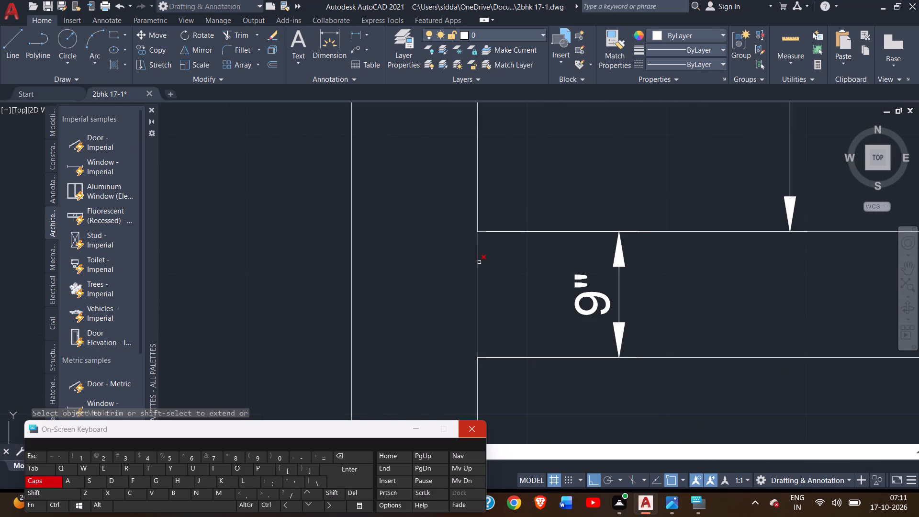
click(479, 262)
right_click(254, 207)
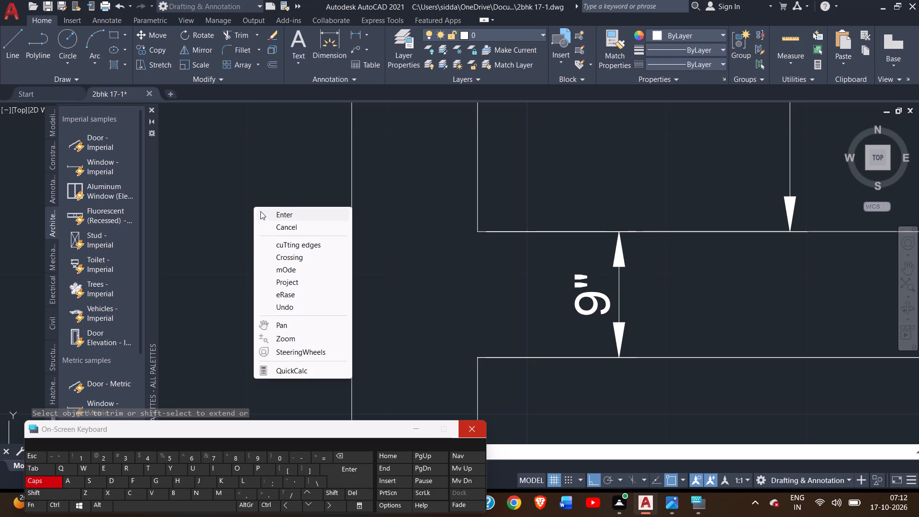
click(262, 218)
Review the plan from the stairs and dining room up to the bedrooms, store, back area and toilet 01.
scroll(284, 255, down, 5)
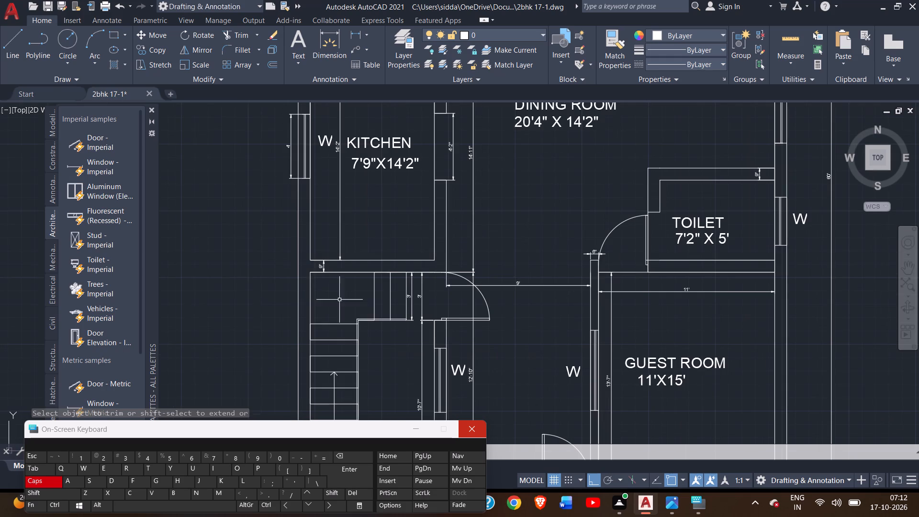
middle_click(380, 331)
scroll(396, 384, down, 1)
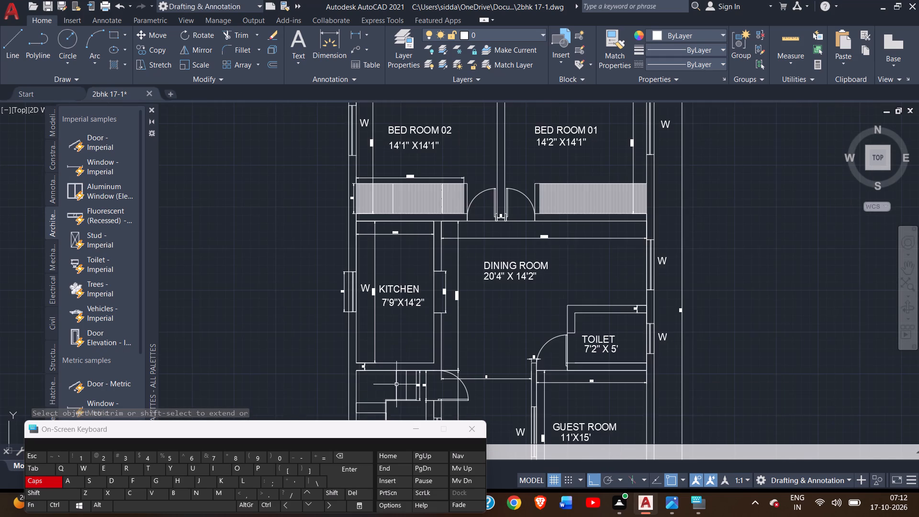
scroll(396, 384, down, 1)
middle_drag(583, 356, 624, 317)
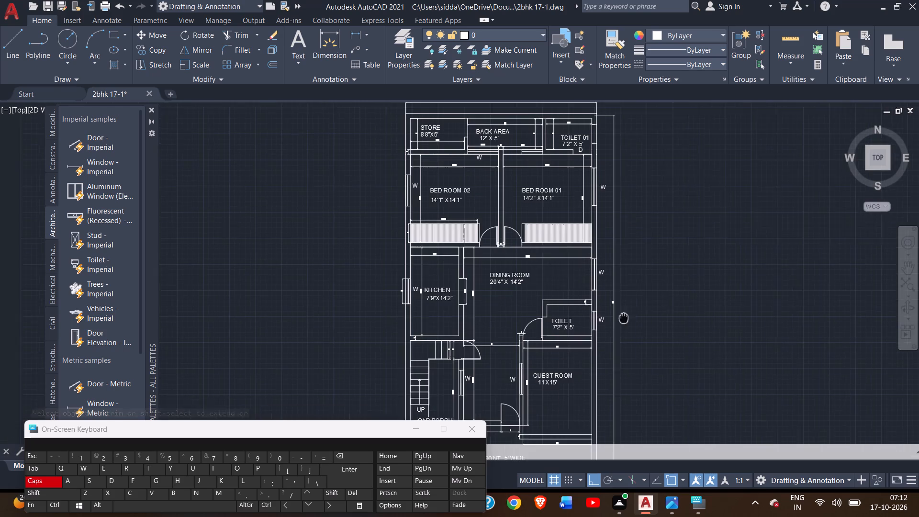
middle_drag(624, 317, 627, 313)
scroll(637, 329, down, 1)
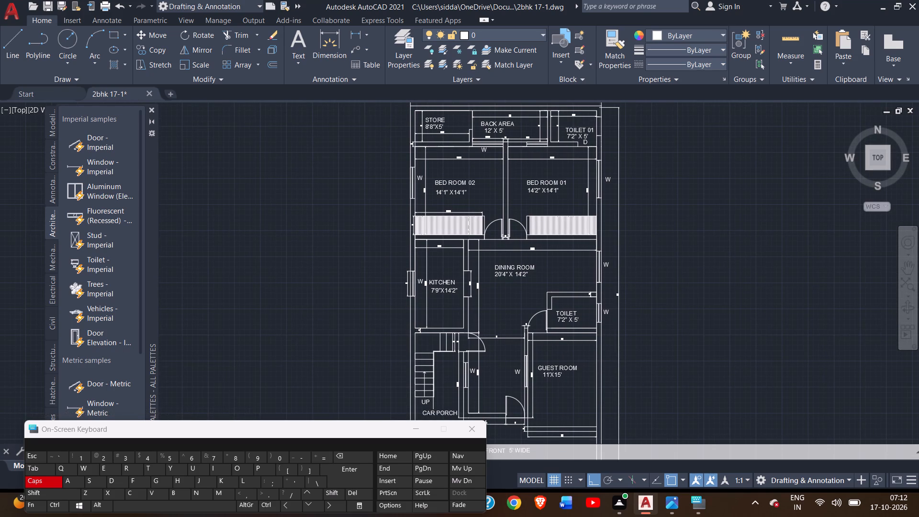
middle_drag(637, 329, 661, 299)
scroll(548, 225, up, 2)
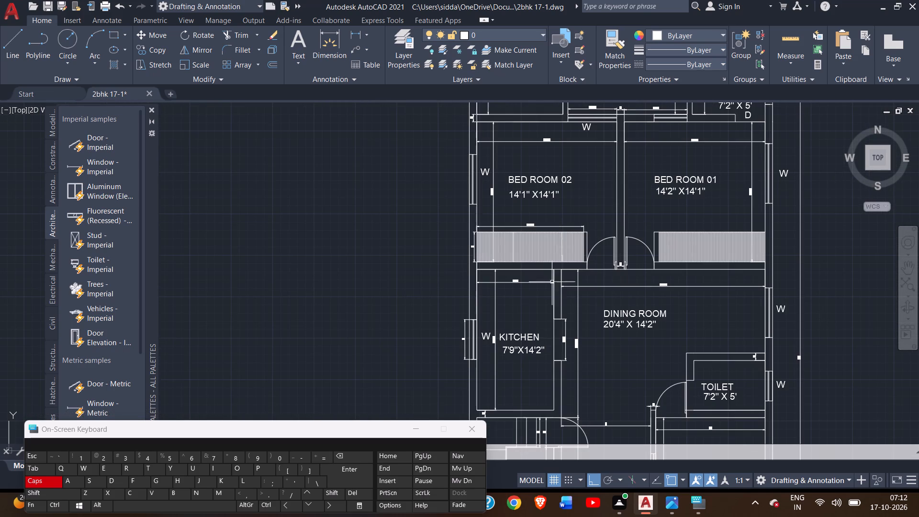
scroll(555, 217, up, 4)
scroll(533, 304, up, 1)
scroll(532, 300, down, 3)
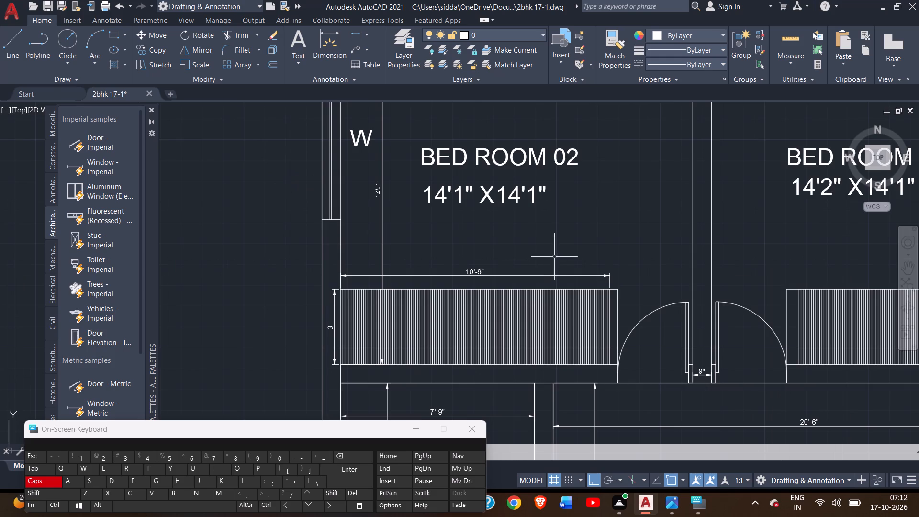
scroll(554, 253, down, 1)
middle_drag(560, 253, 560, 370)
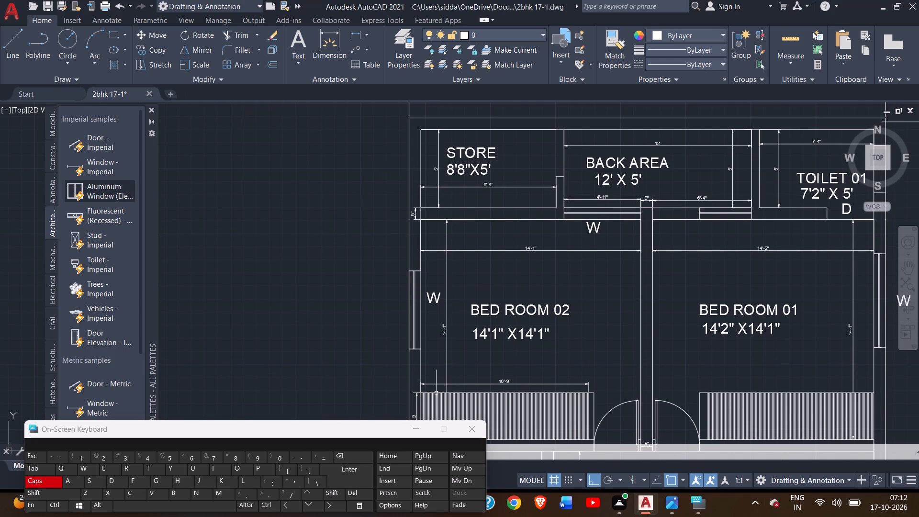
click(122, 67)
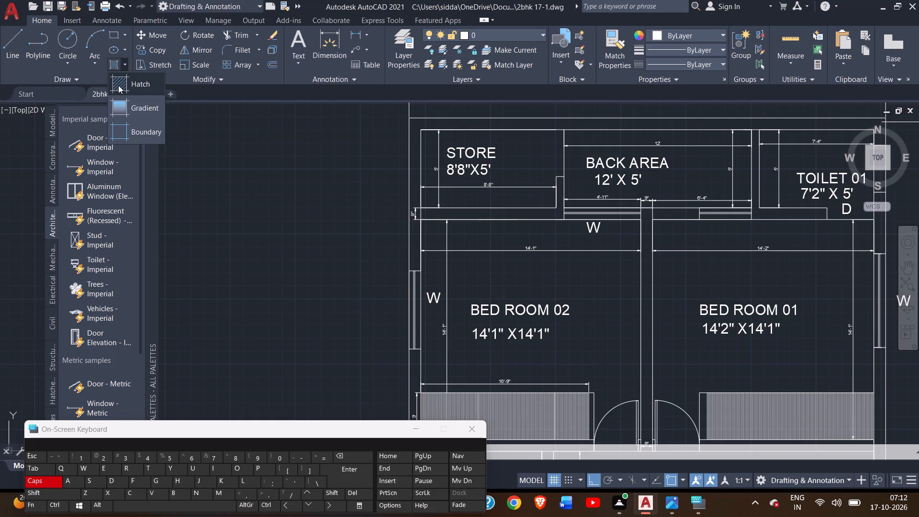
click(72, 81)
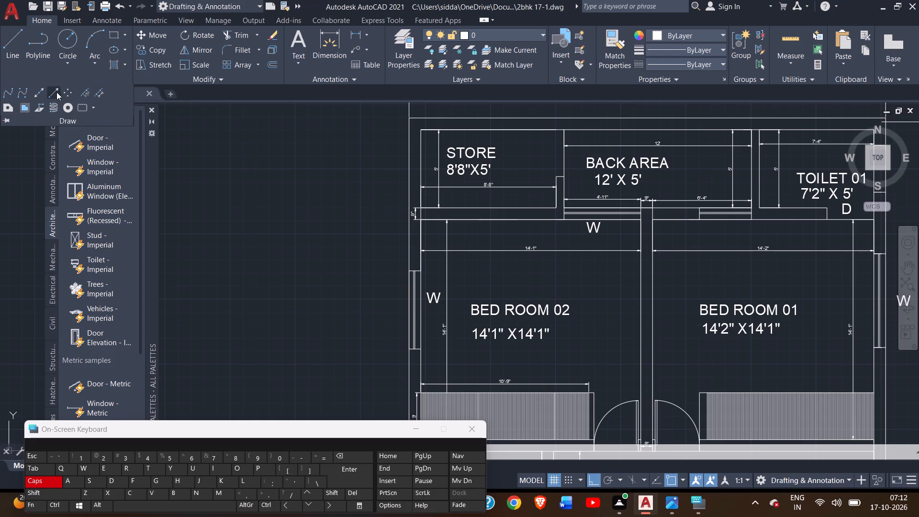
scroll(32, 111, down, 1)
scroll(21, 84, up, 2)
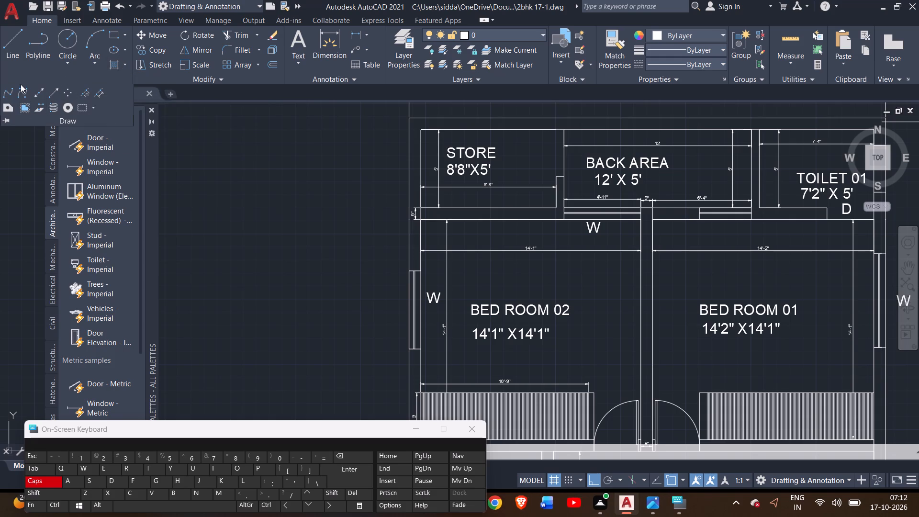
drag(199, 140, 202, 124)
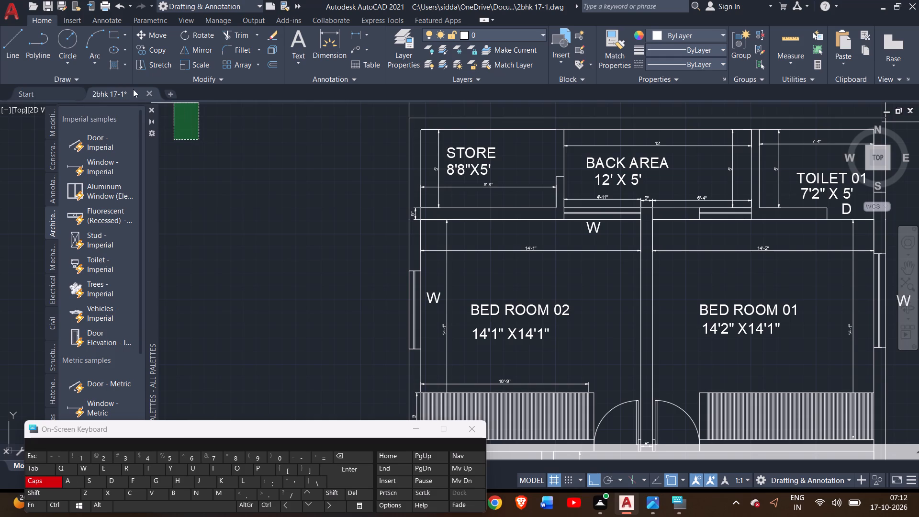
Start a solid hatch and fill the rear outer wall, continuing along the side wall past Toilet 01 to Bed Room 01's window.
click(111, 65)
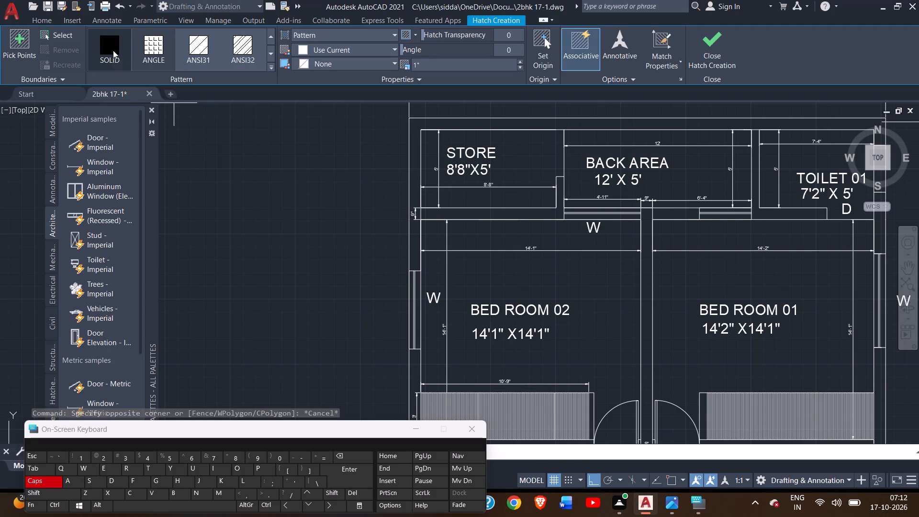
click(113, 50)
middle_drag(369, 177, 353, 240)
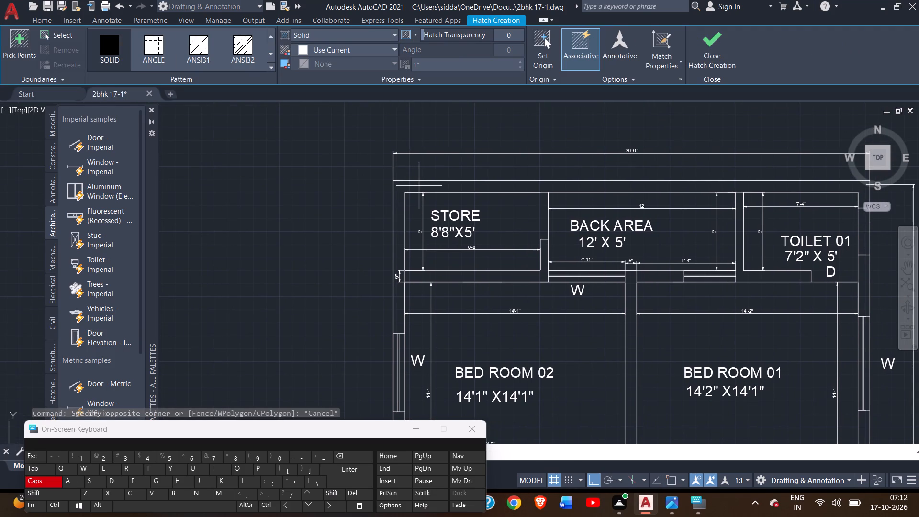
click(419, 186)
middle_drag(311, 186, 245, 154)
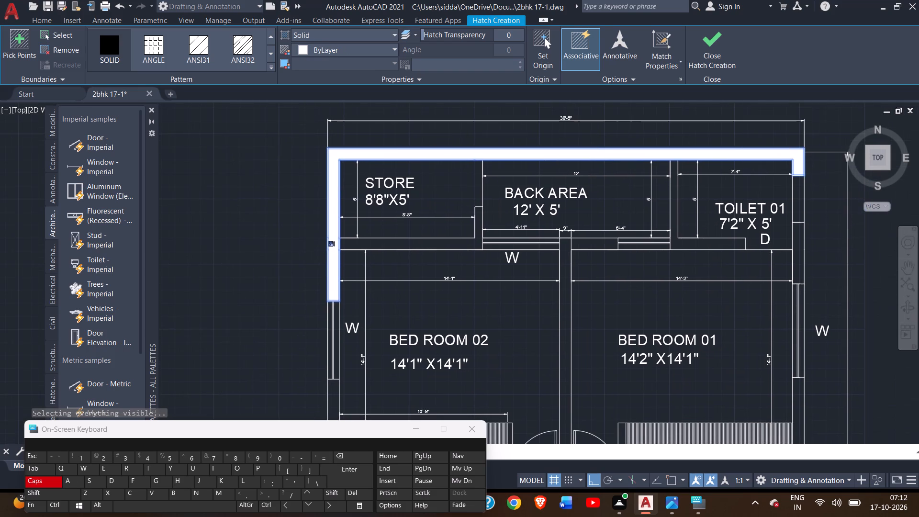
middle_drag(229, 248, 223, 204)
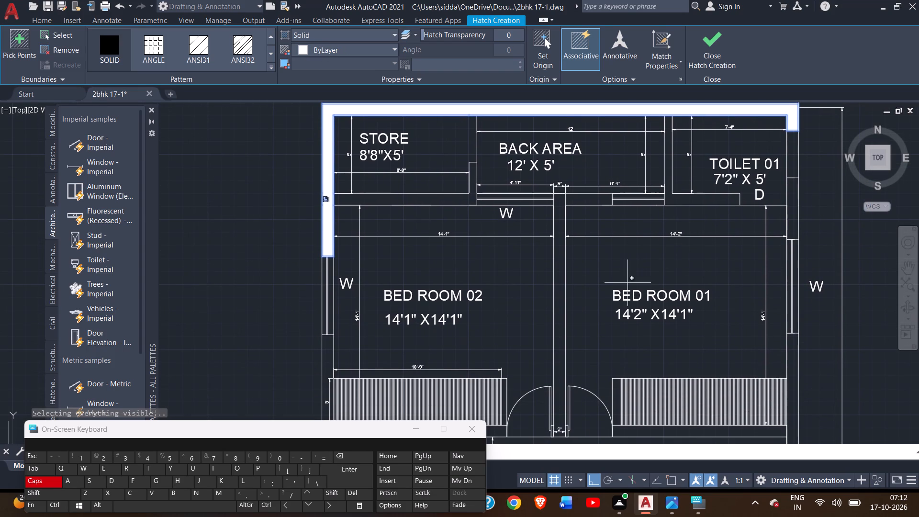
middle_drag(819, 214, 750, 246)
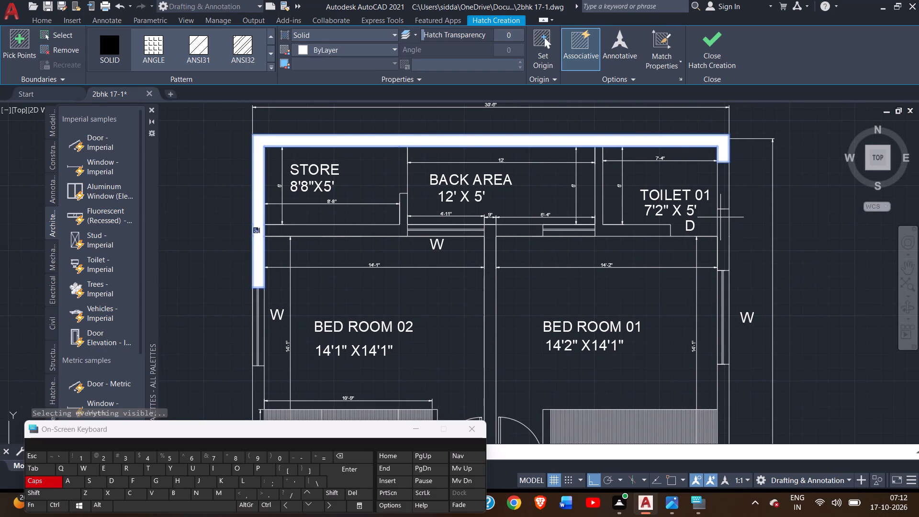
scroll(718, 201, up, 1)
click(718, 201)
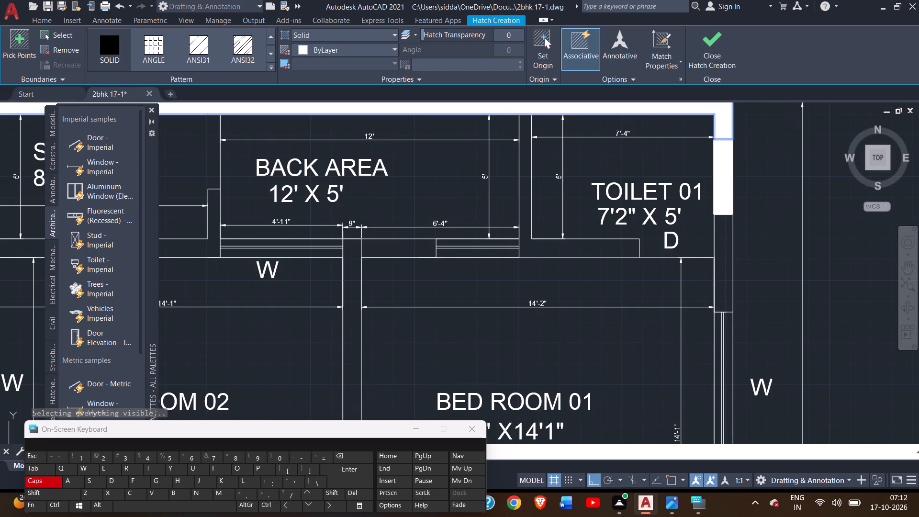
click(724, 261)
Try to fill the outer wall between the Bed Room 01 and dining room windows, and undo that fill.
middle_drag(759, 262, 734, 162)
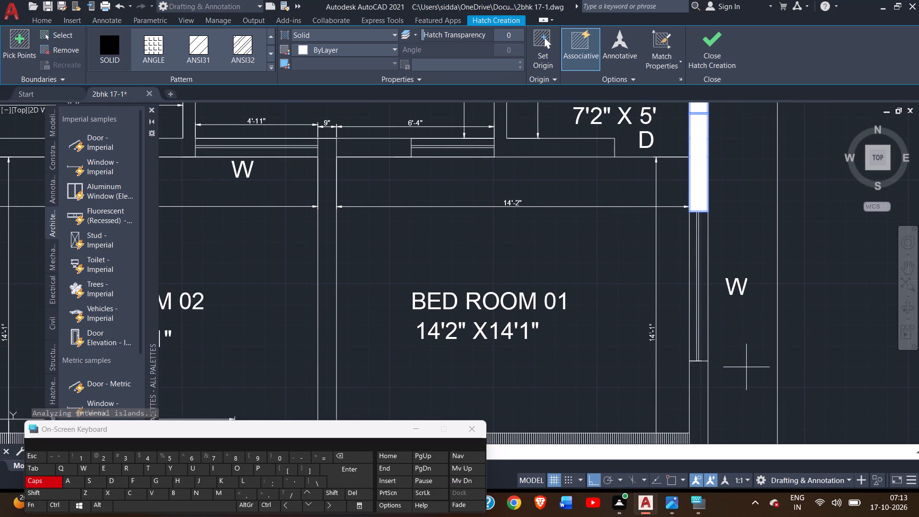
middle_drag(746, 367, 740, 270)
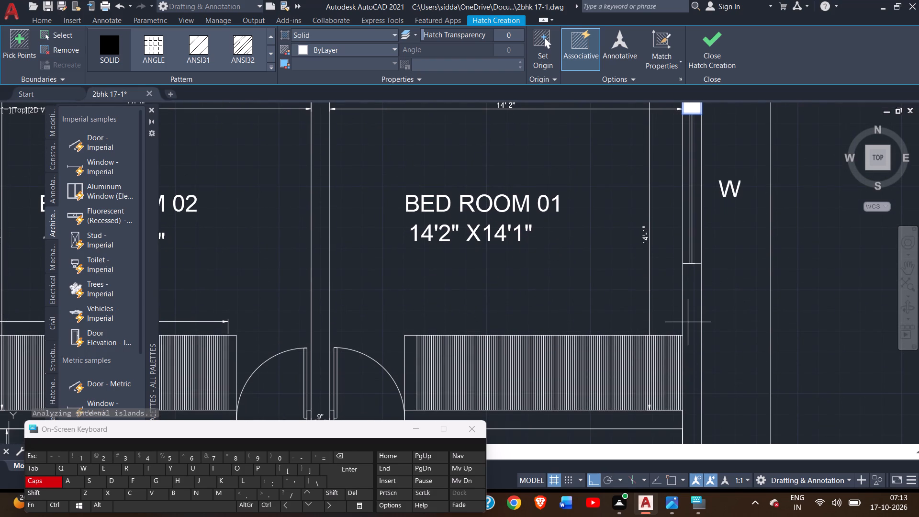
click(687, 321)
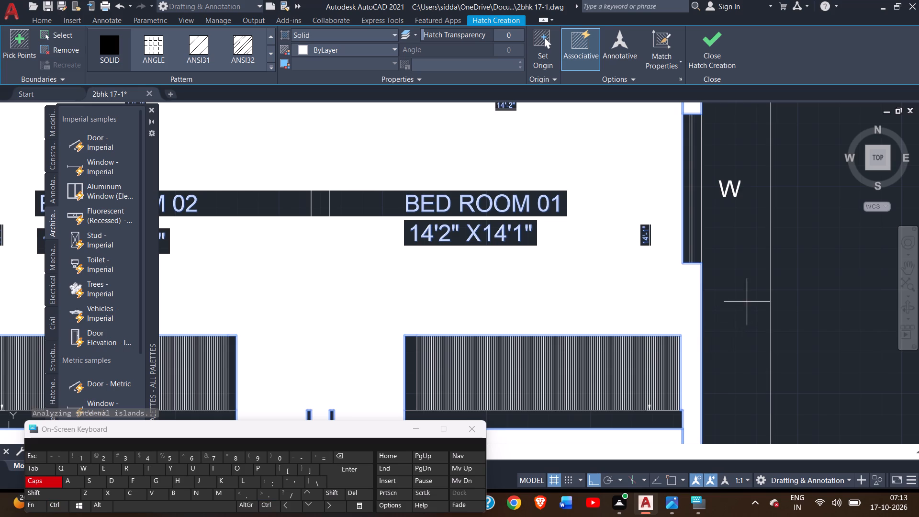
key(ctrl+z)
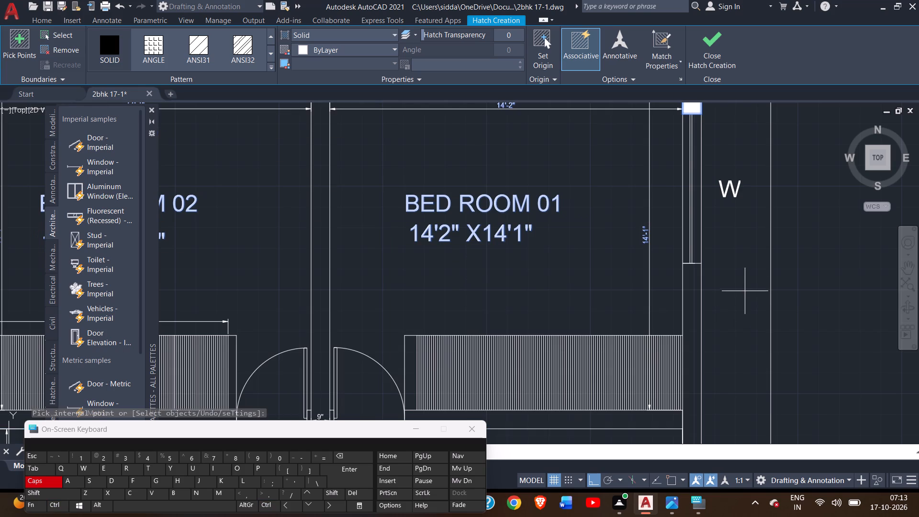
Solid-fill the outer wall pieces on both sides of the dining room window and the wall between the dining room and toilet.
scroll(753, 273, down, 2)
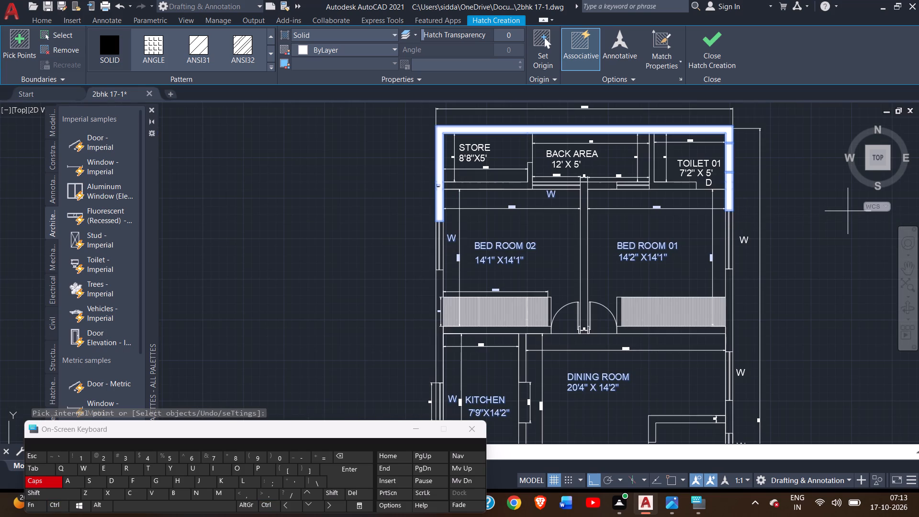
click(729, 285)
middle_drag(744, 324, 740, 241)
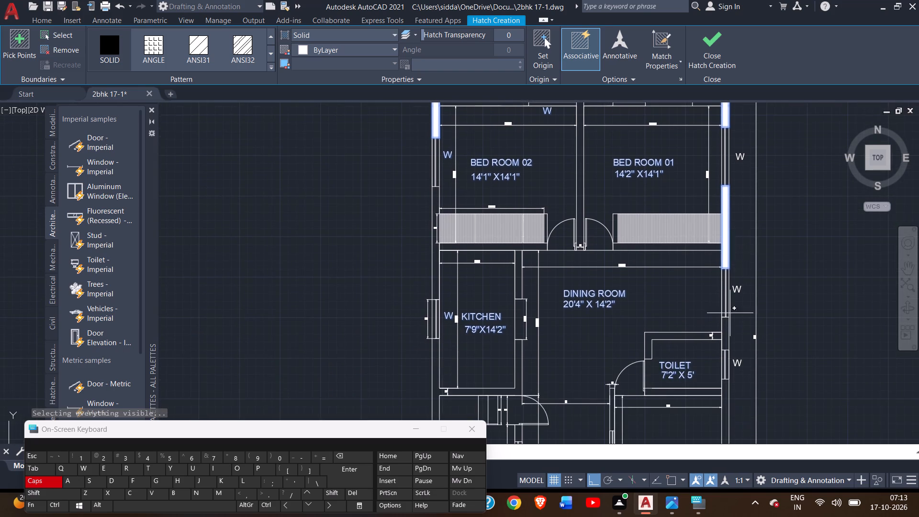
scroll(729, 325, up, 2)
click(716, 328)
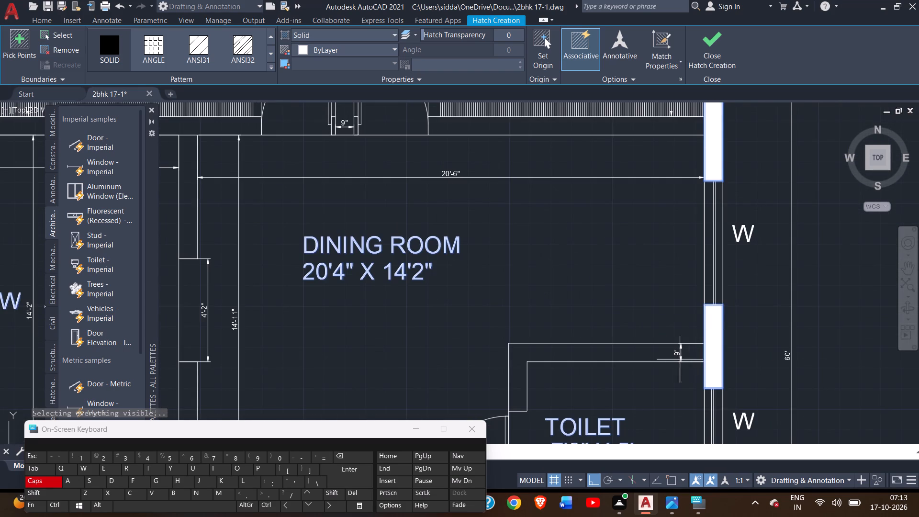
click(637, 354)
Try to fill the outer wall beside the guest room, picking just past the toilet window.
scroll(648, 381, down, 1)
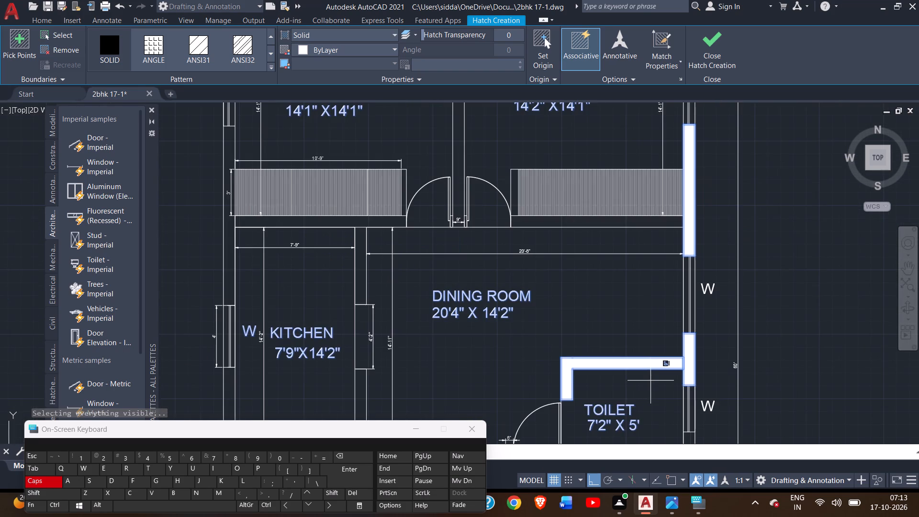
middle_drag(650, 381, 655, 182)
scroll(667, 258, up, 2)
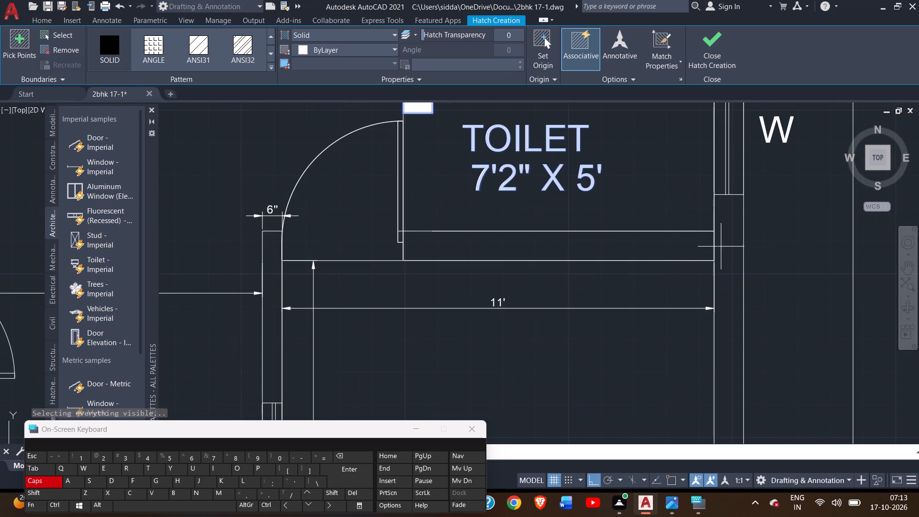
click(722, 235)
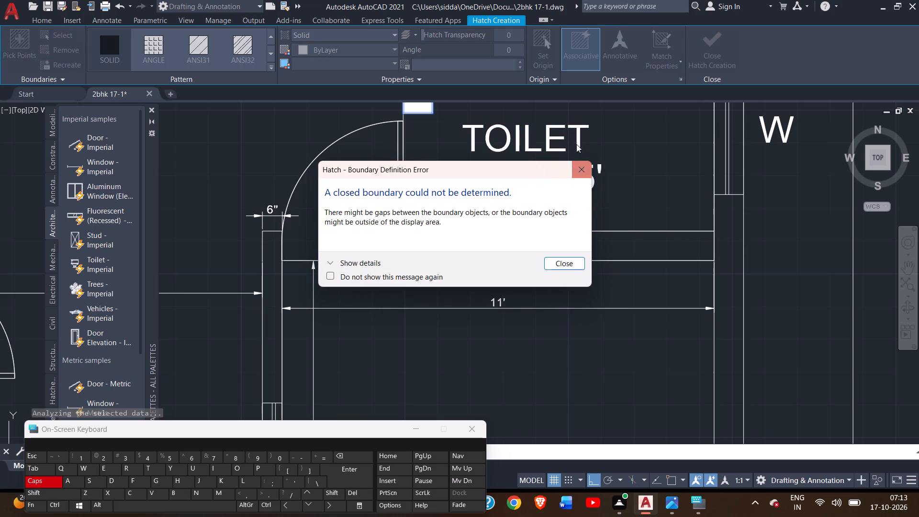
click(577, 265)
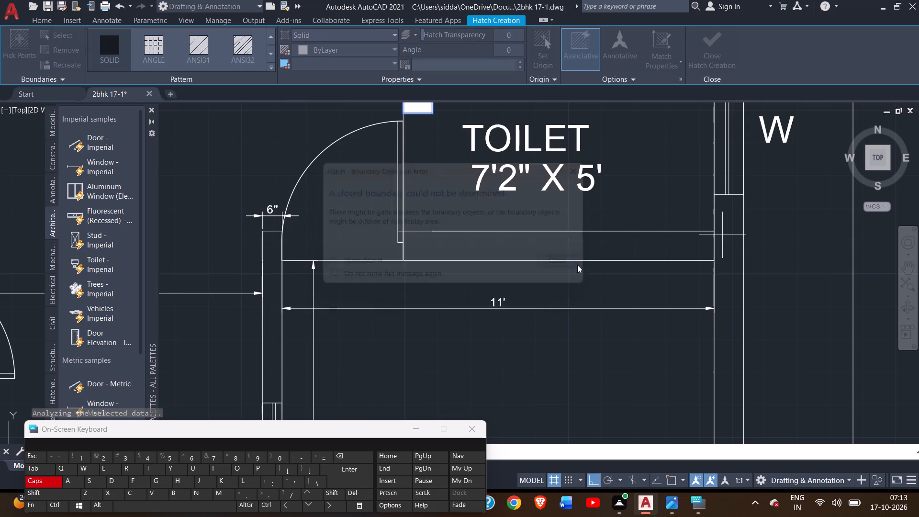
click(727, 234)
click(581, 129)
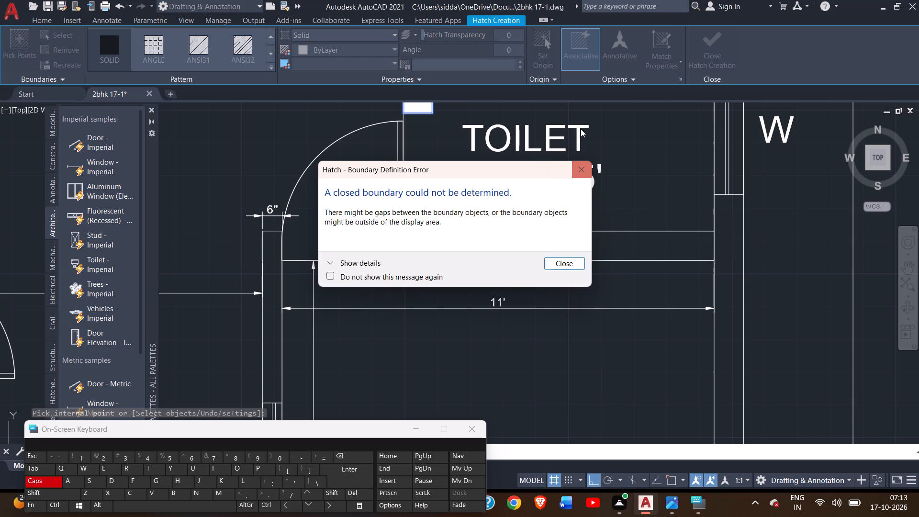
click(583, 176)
Solid-fill the outer wall from the toilet window around the front to the kitchen, and between the kitchen and Bed Room 02 windows.
scroll(556, 332, down, 3)
middle_drag(556, 332, 549, 311)
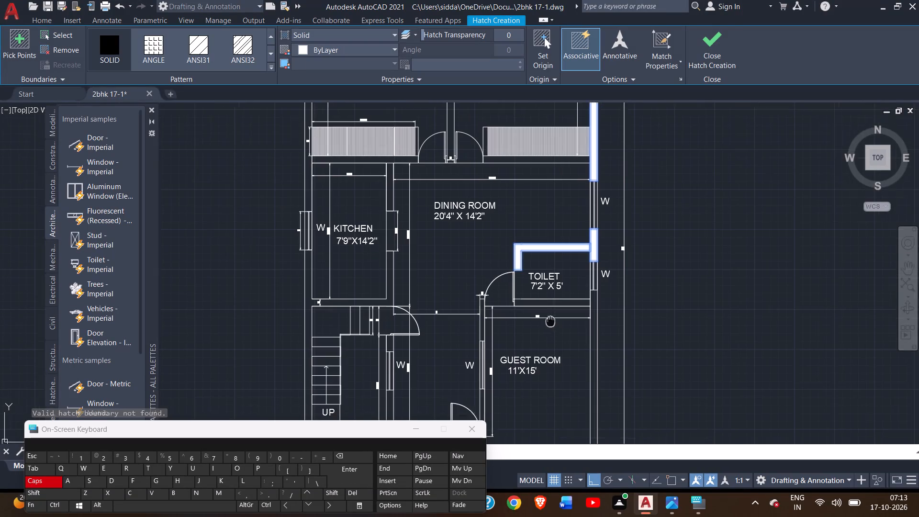
middle_drag(549, 311, 540, 185)
click(113, 48)
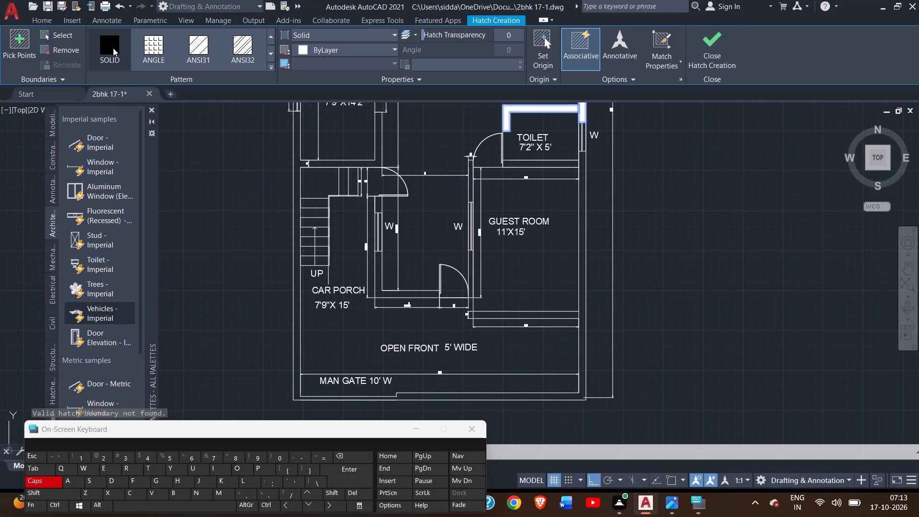
drag(583, 185, 582, 177)
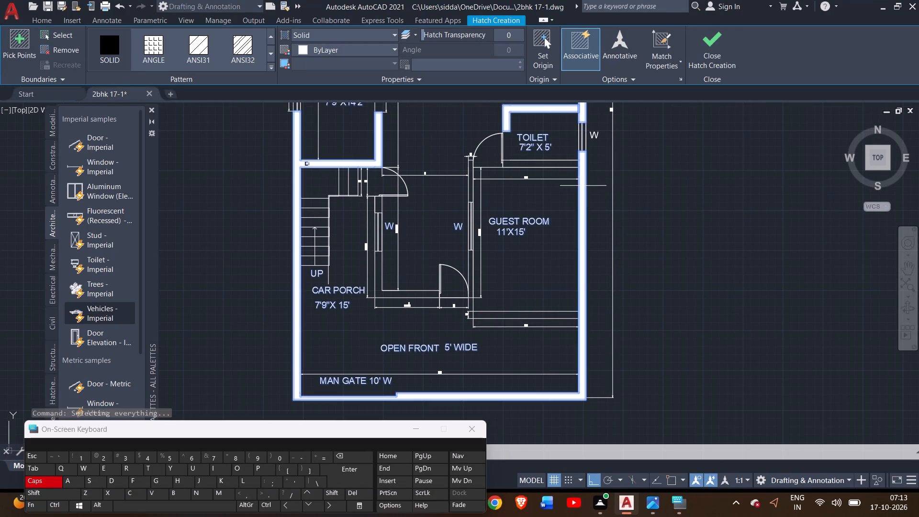
drag(582, 177, 582, 174)
middle_drag(344, 229, 418, 399)
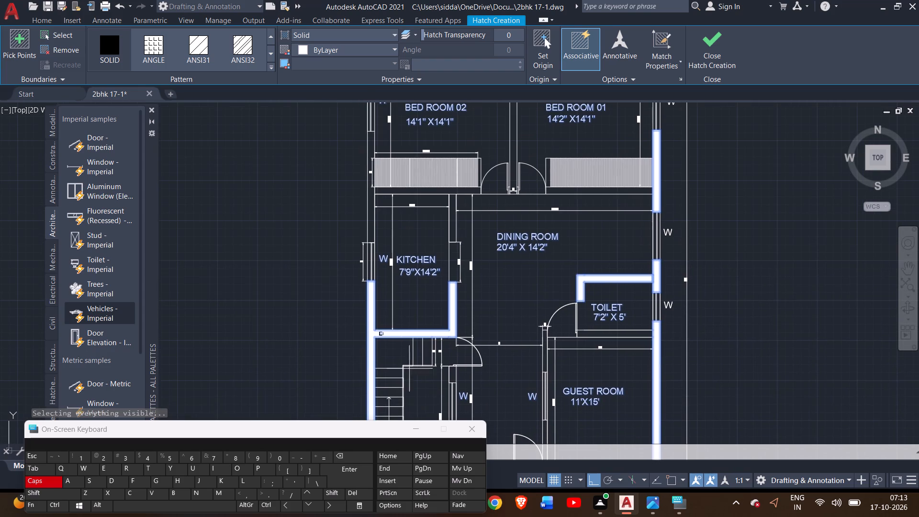
scroll(372, 198, up, 2)
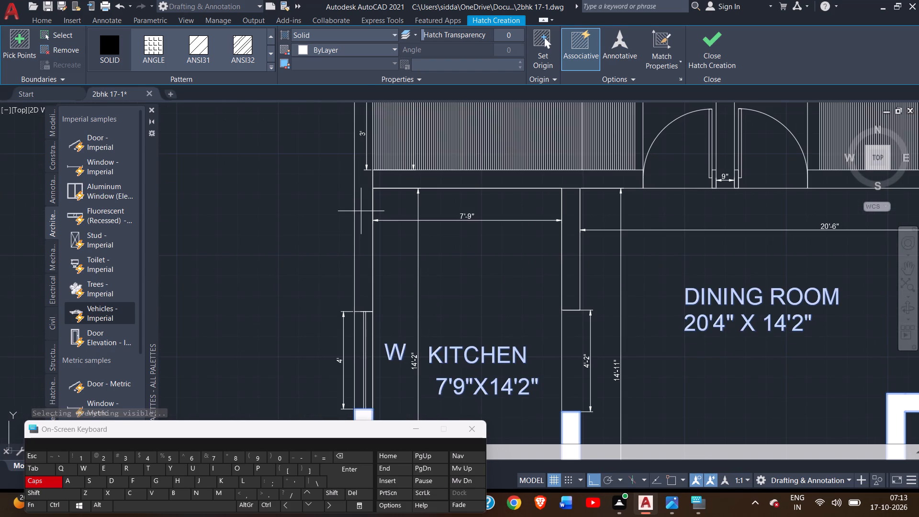
click(361, 211)
Solid-fill the walls behind the Bed Room 02 and Bed Room 01 wardrobes, up to the bedroom door openings.
scroll(386, 253, down, 2)
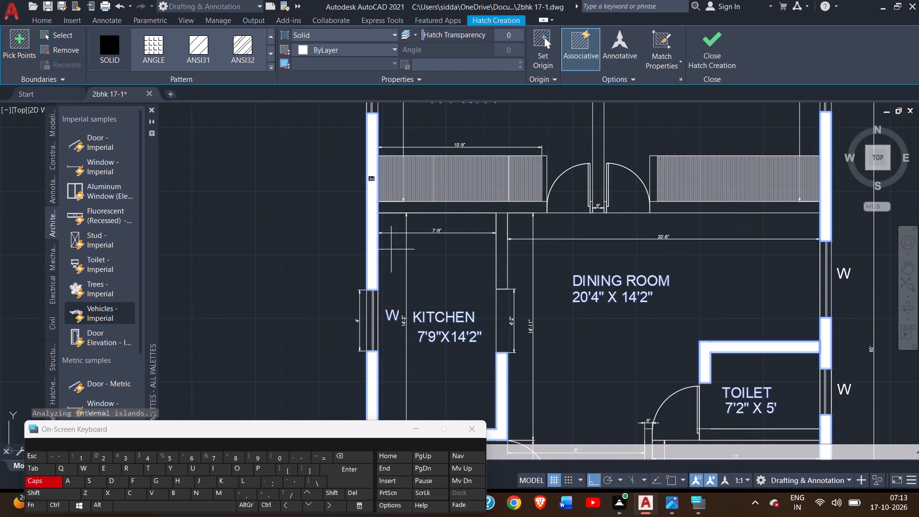
scroll(391, 249, down, 1)
scroll(411, 219, up, 3)
click(414, 236)
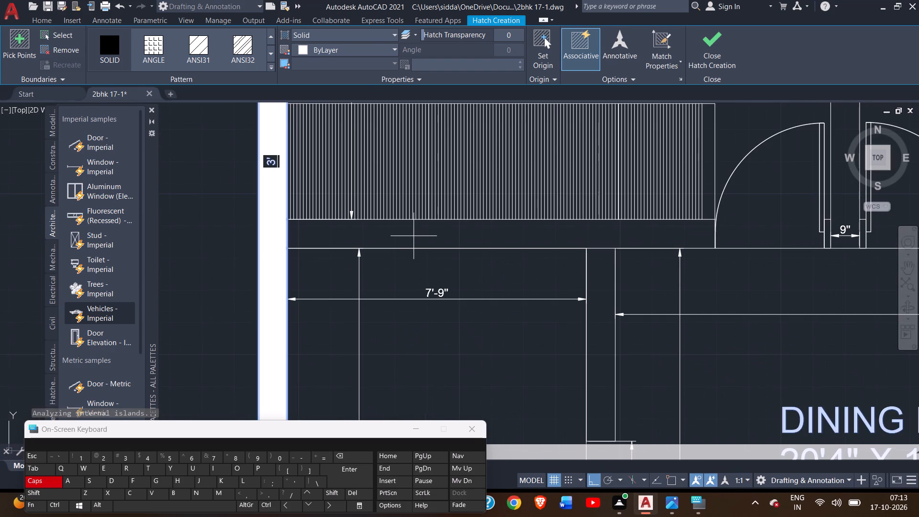
scroll(442, 281, down, 2)
middle_drag(444, 281, 210, 291)
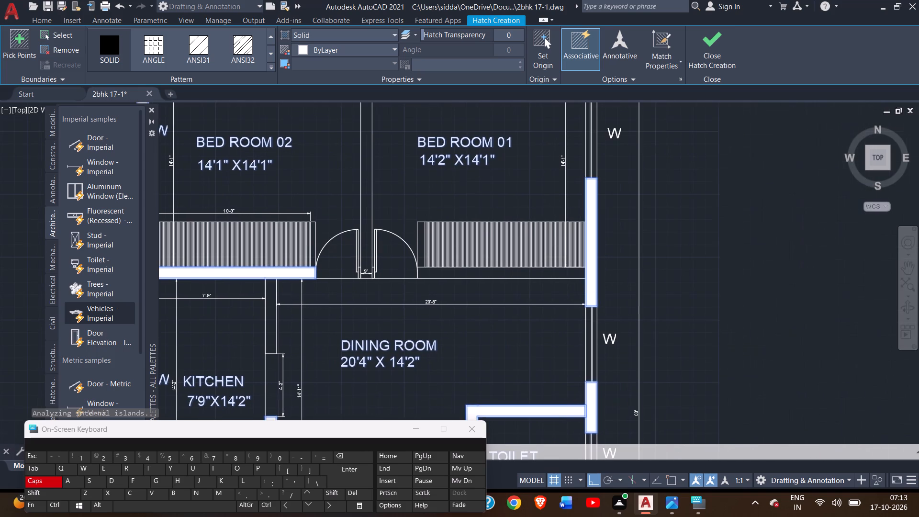
scroll(471, 278, up, 3)
click(485, 259)
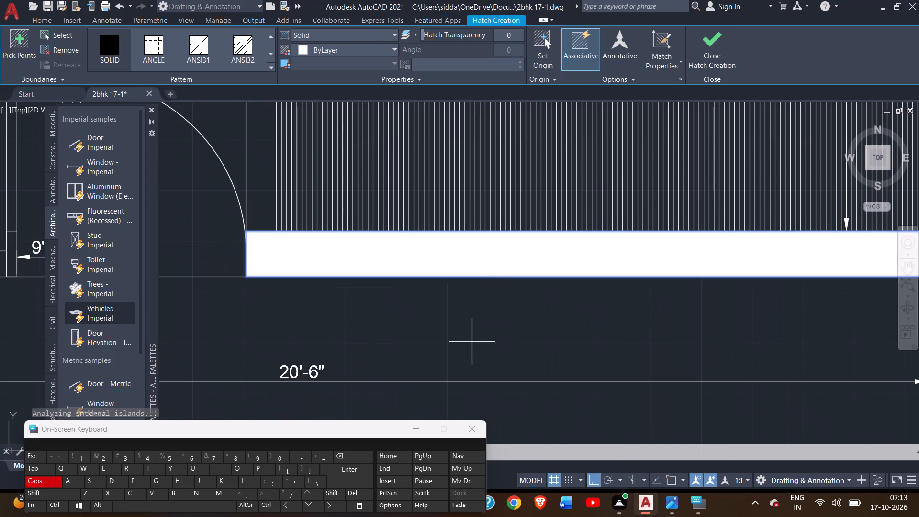
Solid-fill the wall between the toilet and guest room, and the guest room's inner wall on both sides of its window.
scroll(471, 337, down, 5)
middle_drag(470, 318, 468, 174)
scroll(453, 305, up, 2)
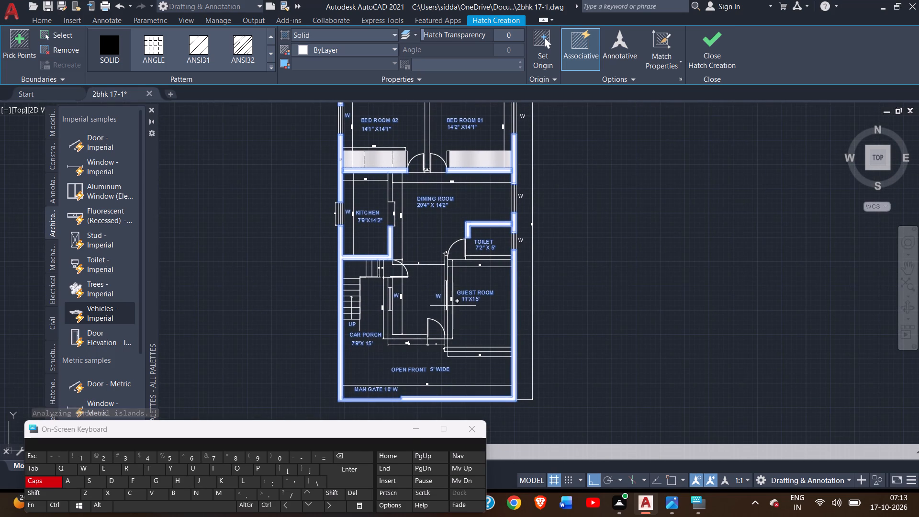
scroll(518, 253, up, 2)
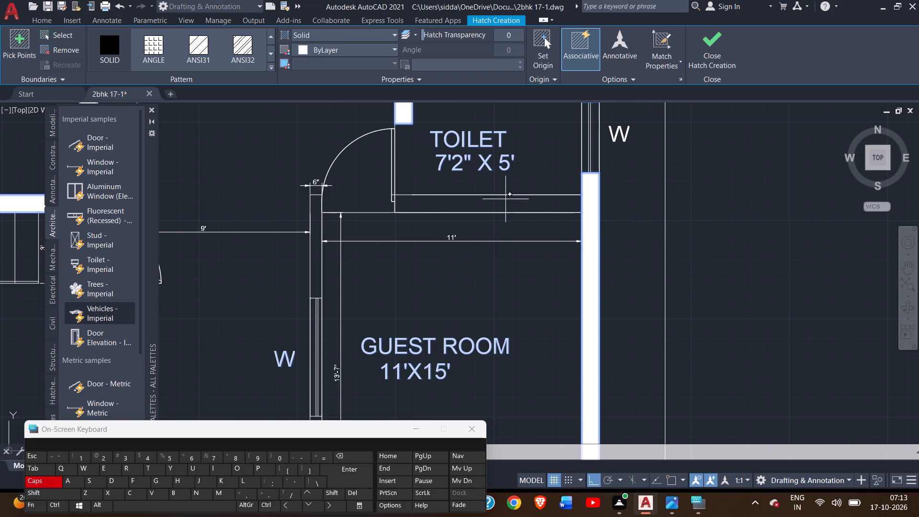
click(505, 201)
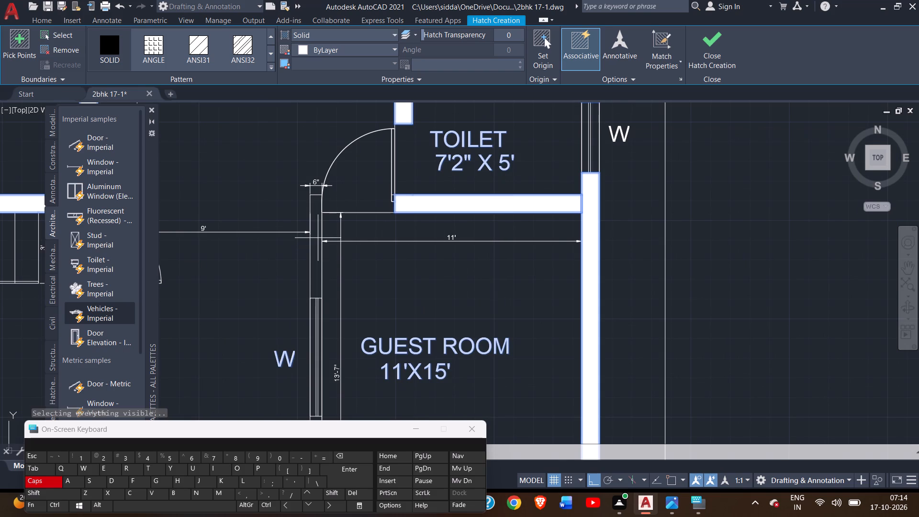
click(319, 241)
middle_drag(367, 292, 382, 275)
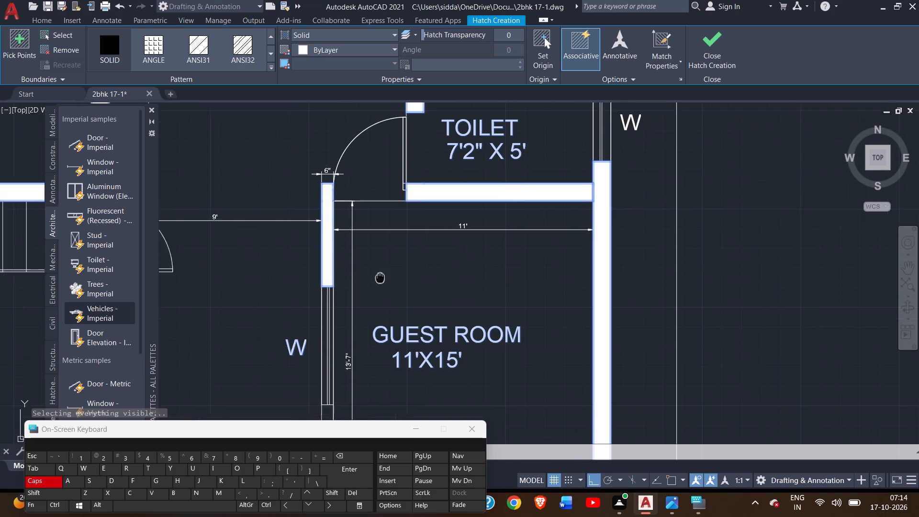
middle_drag(382, 275, 511, 172)
click(461, 335)
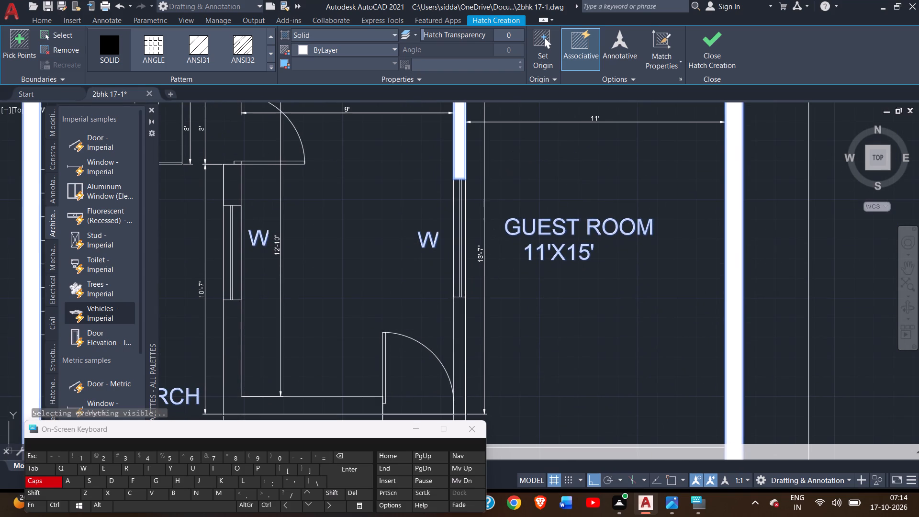
Solid-fill the wall beside the front entrance door and the car porch side wall on both sides of its window.
middle_drag(525, 340, 611, 260)
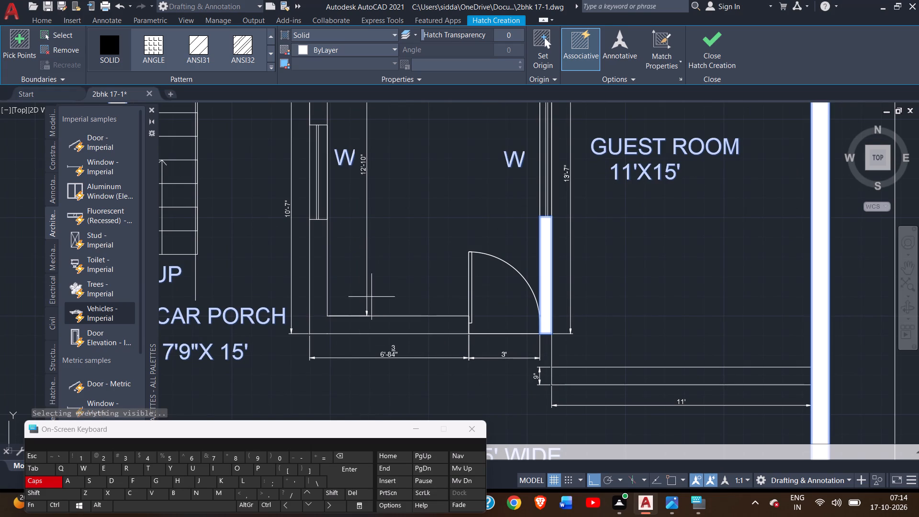
click(356, 324)
middle_drag(382, 231, 419, 365)
click(354, 236)
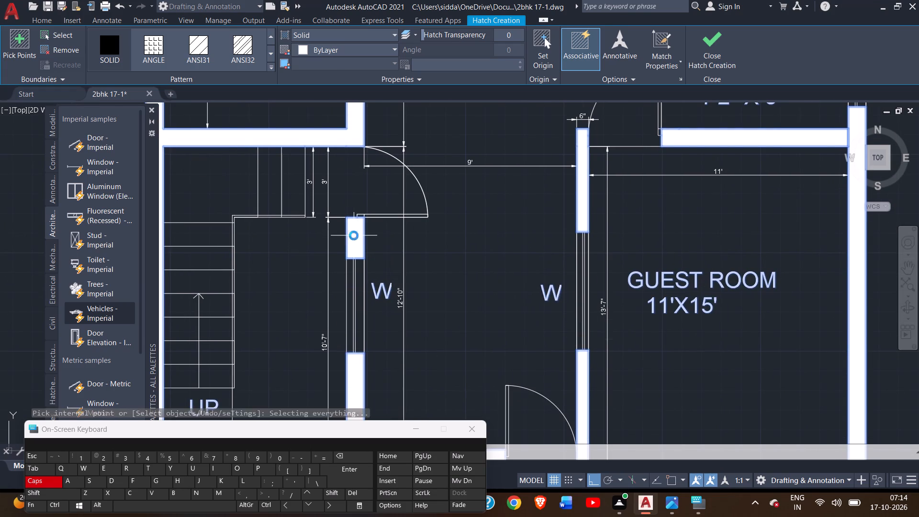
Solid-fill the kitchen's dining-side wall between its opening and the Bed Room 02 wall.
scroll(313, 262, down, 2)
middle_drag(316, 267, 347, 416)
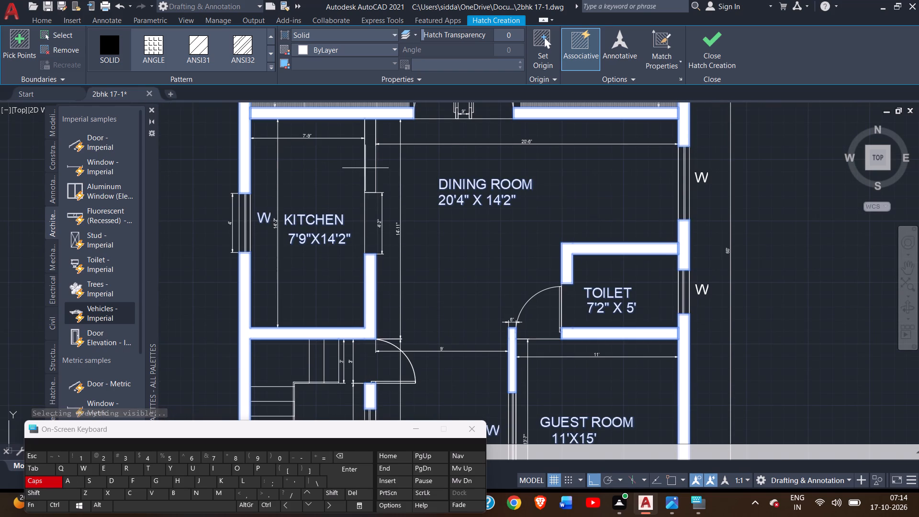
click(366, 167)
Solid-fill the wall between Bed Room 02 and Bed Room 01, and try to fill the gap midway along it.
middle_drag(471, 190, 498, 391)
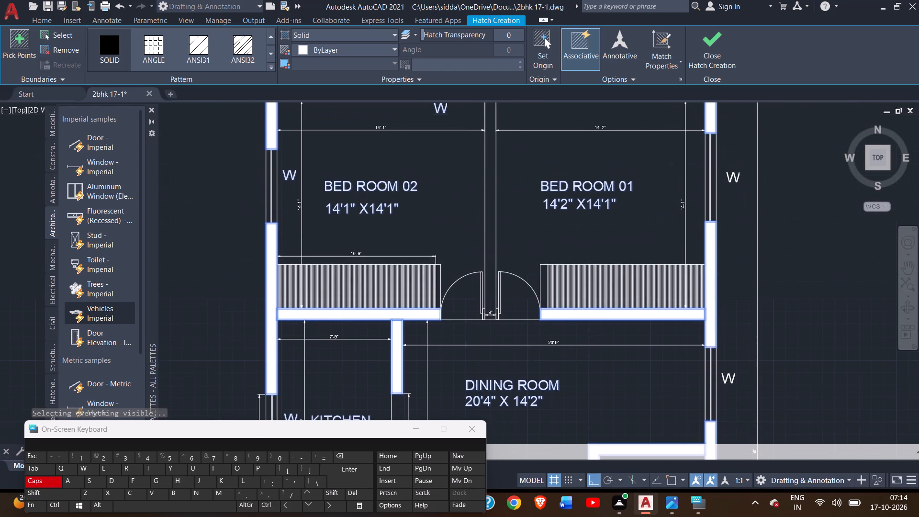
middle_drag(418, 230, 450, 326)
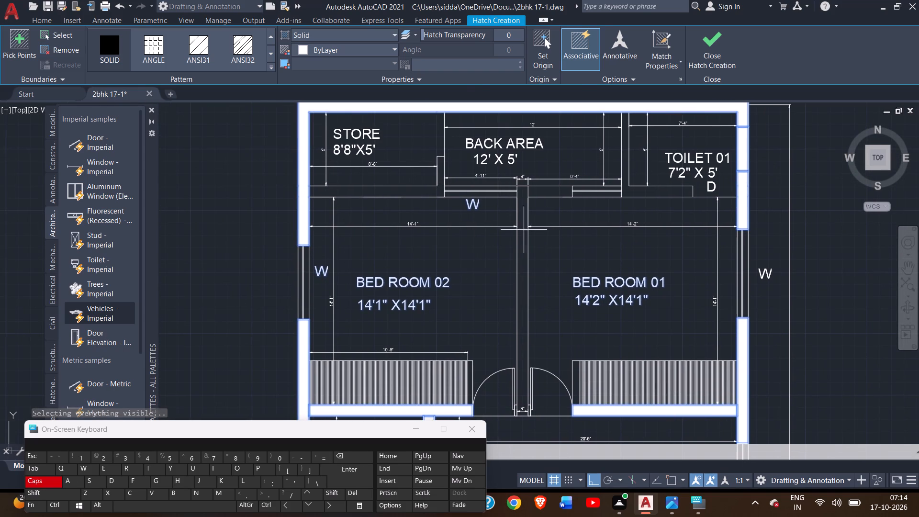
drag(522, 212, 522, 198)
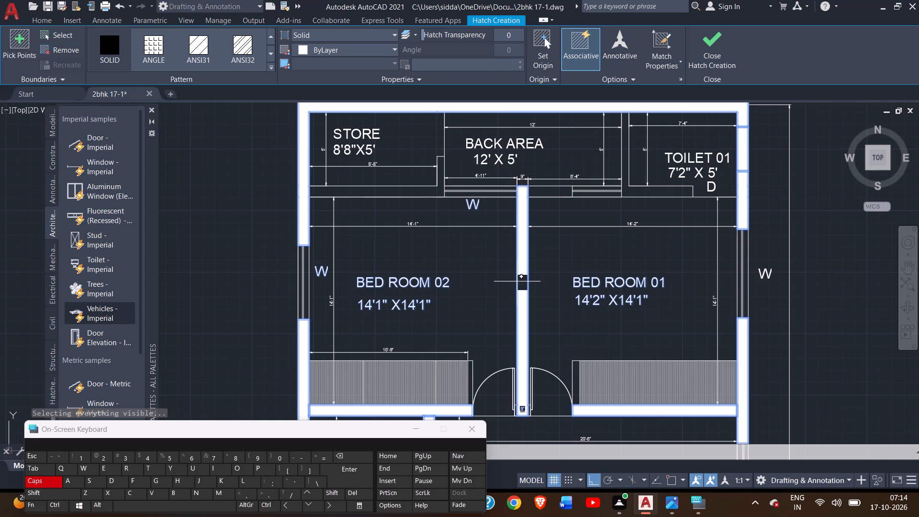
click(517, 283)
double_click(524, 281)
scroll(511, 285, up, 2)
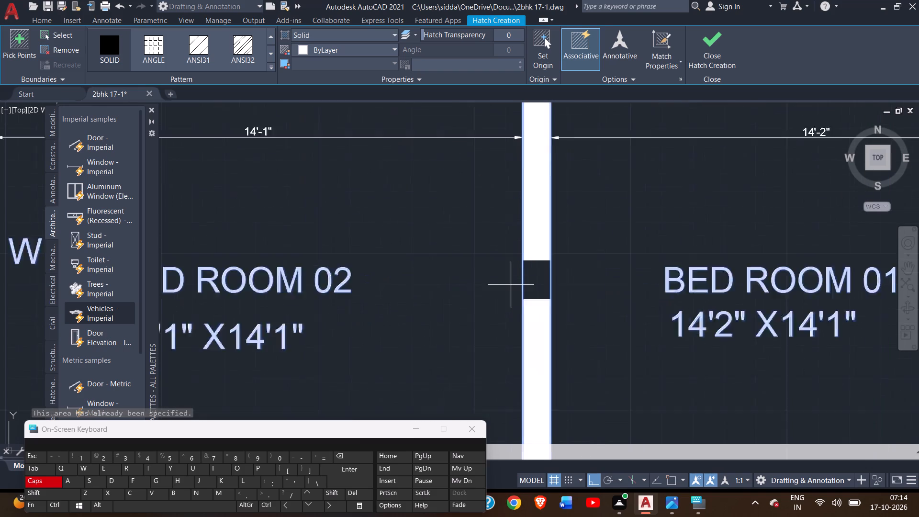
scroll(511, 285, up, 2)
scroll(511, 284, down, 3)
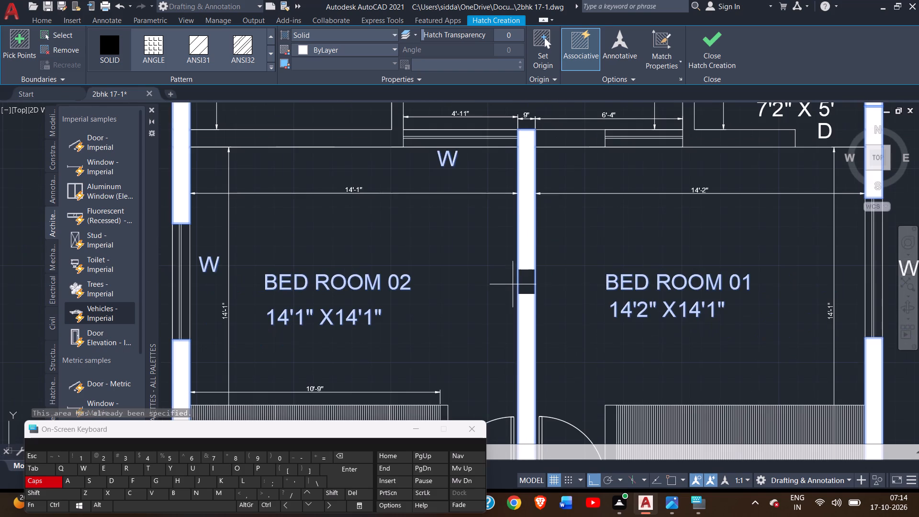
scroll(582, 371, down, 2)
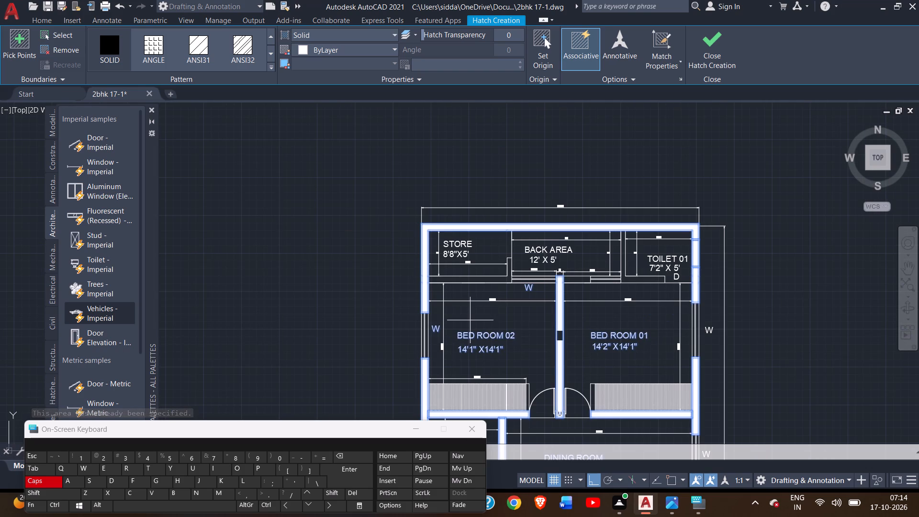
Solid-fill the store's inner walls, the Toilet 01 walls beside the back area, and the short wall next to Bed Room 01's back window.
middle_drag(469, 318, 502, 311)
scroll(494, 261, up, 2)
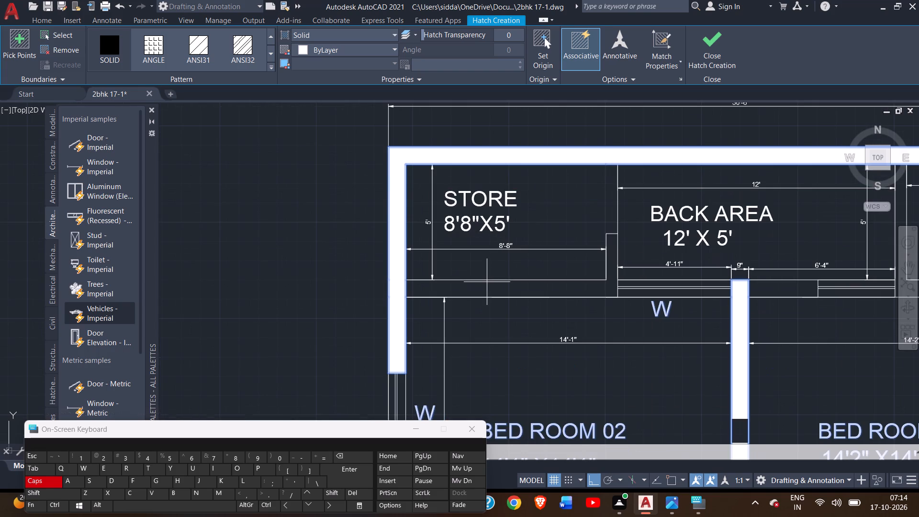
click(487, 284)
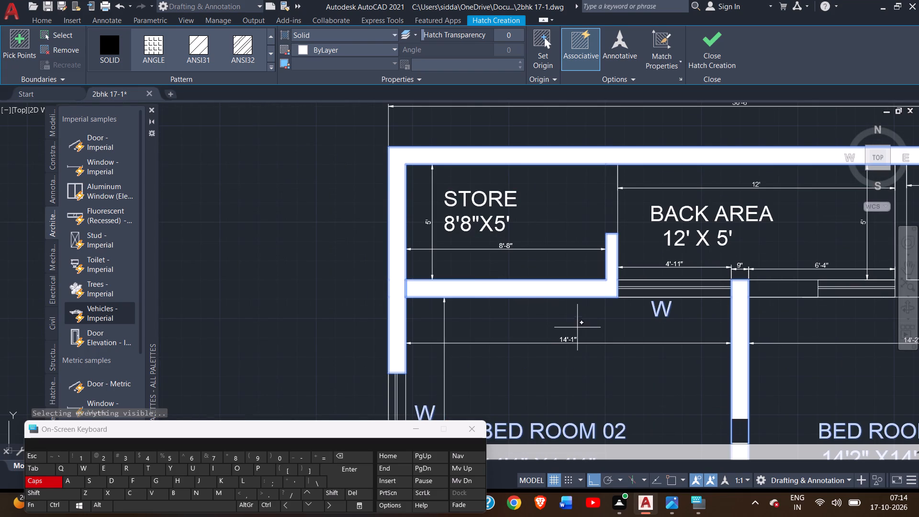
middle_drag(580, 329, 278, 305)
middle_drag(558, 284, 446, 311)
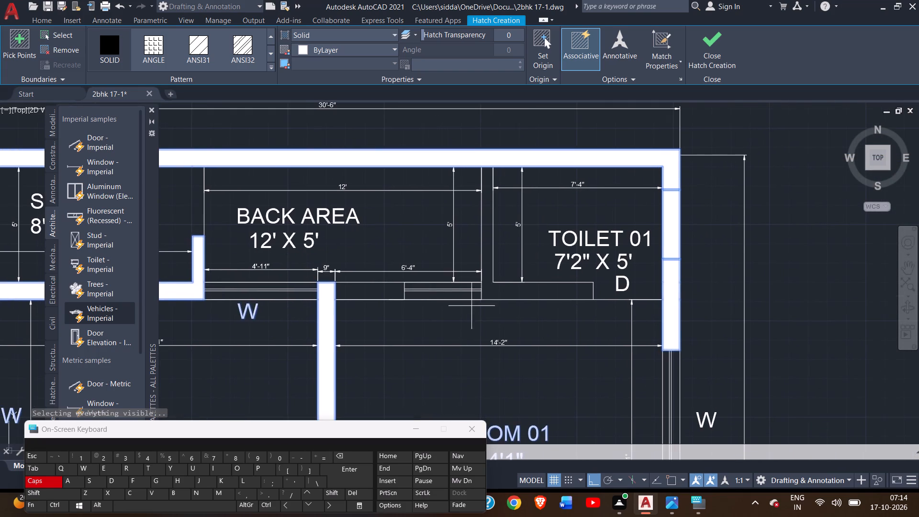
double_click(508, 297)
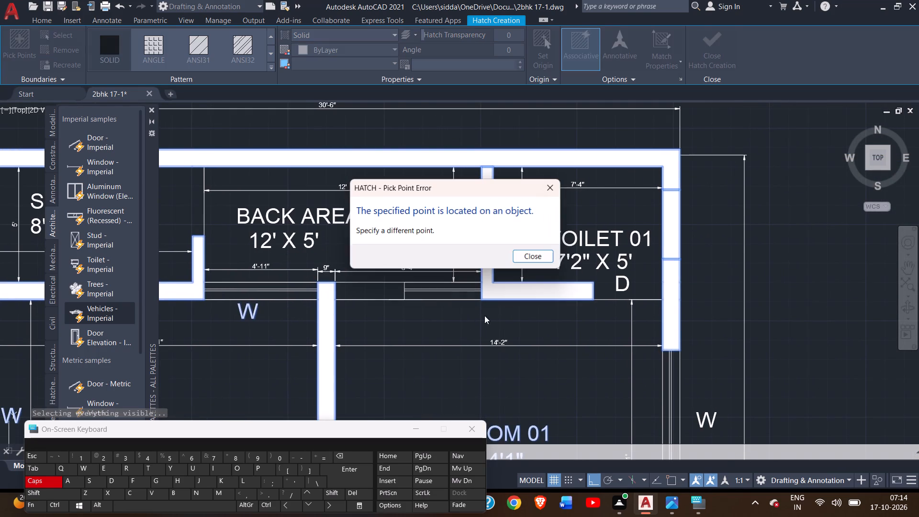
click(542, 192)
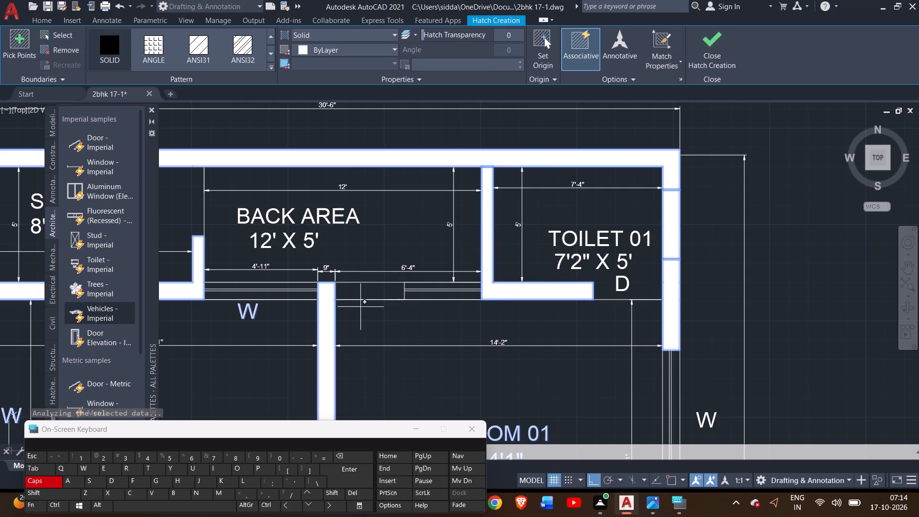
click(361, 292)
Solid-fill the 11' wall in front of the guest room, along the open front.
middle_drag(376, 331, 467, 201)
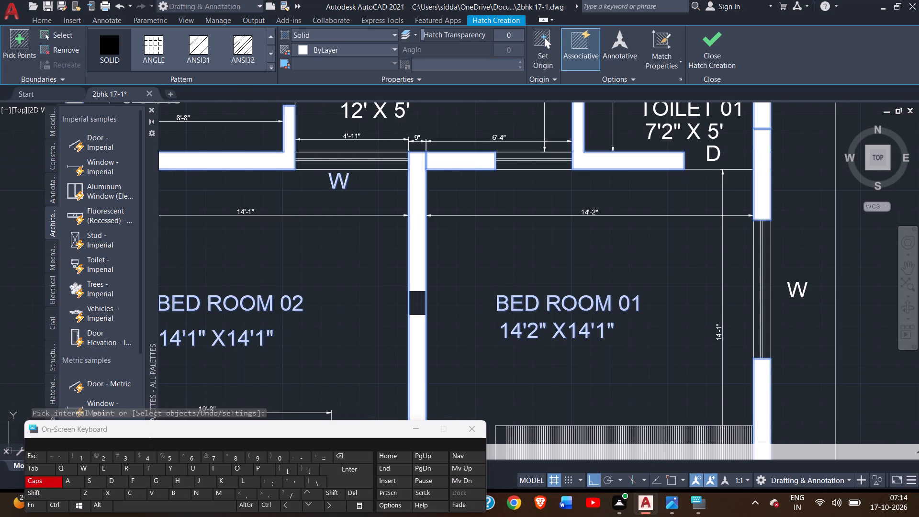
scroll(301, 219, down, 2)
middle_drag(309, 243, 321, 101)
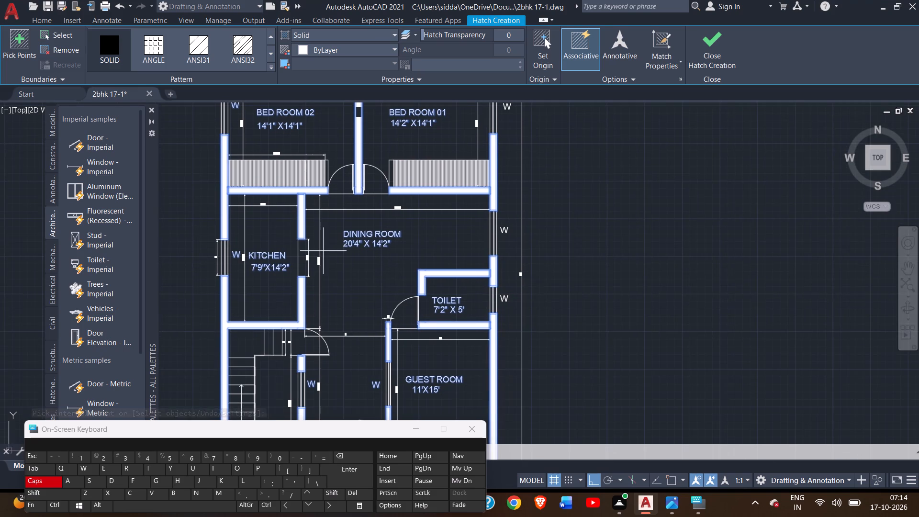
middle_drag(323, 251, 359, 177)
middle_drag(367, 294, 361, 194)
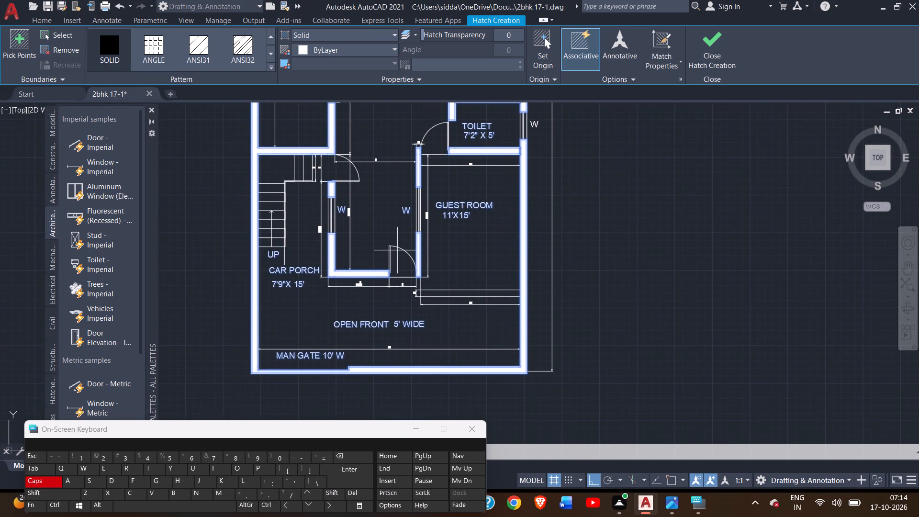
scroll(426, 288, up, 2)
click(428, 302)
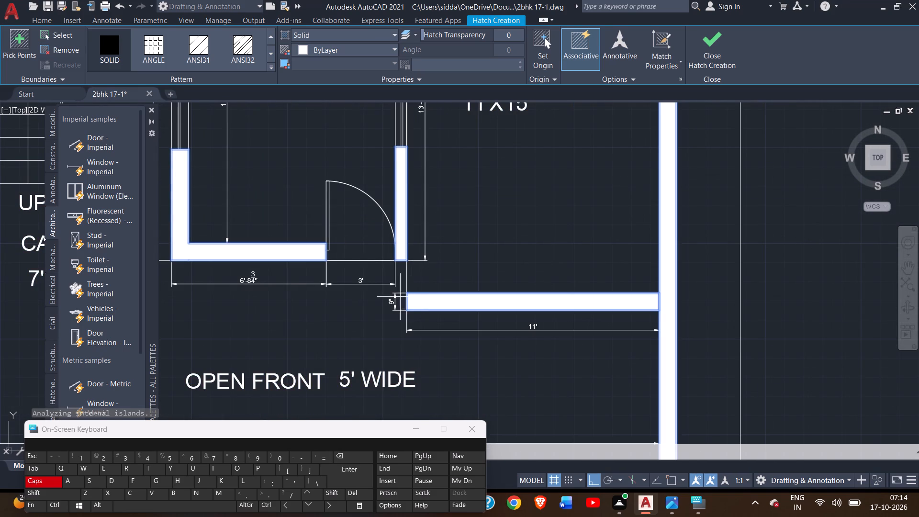
Examine the filled walls from the guest room front through the kitchen to the back rooms for unfilled parts.
scroll(383, 286, up, 4)
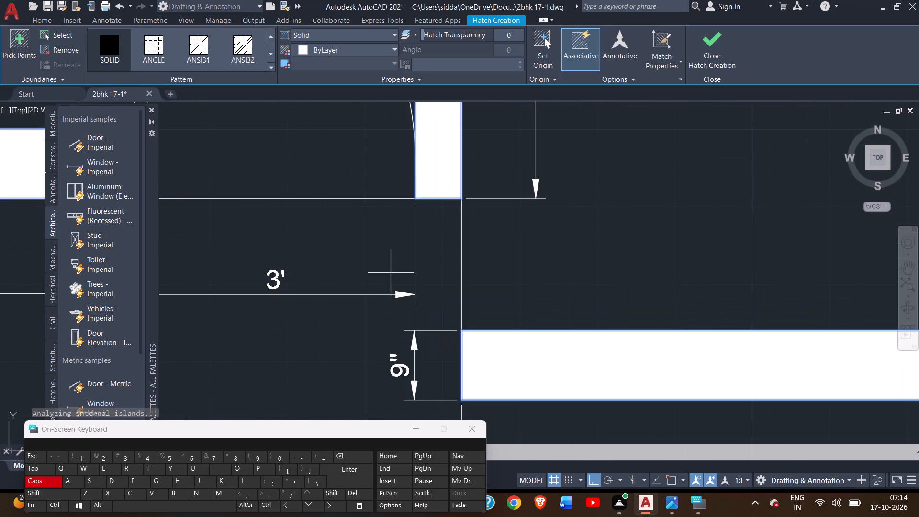
scroll(392, 273, down, 3)
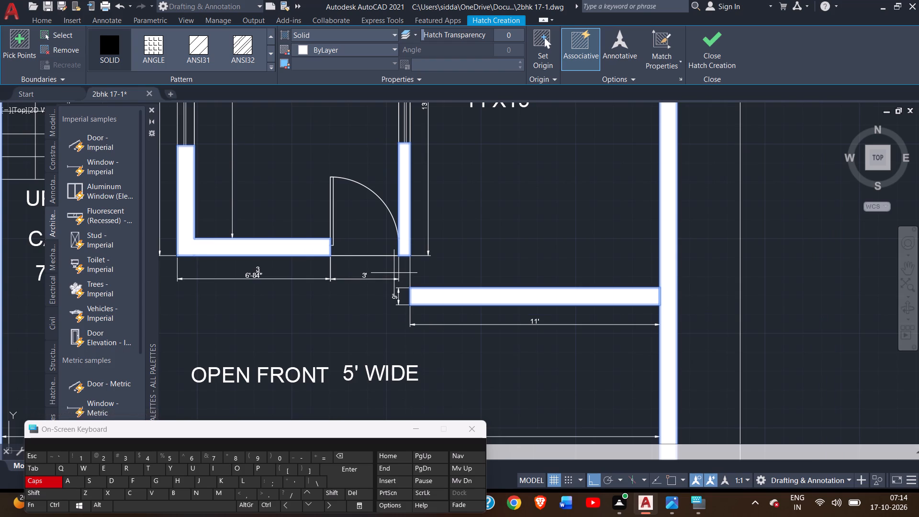
scroll(420, 190, down, 2)
middle_drag(448, 259, 506, 378)
middle_drag(420, 249, 461, 369)
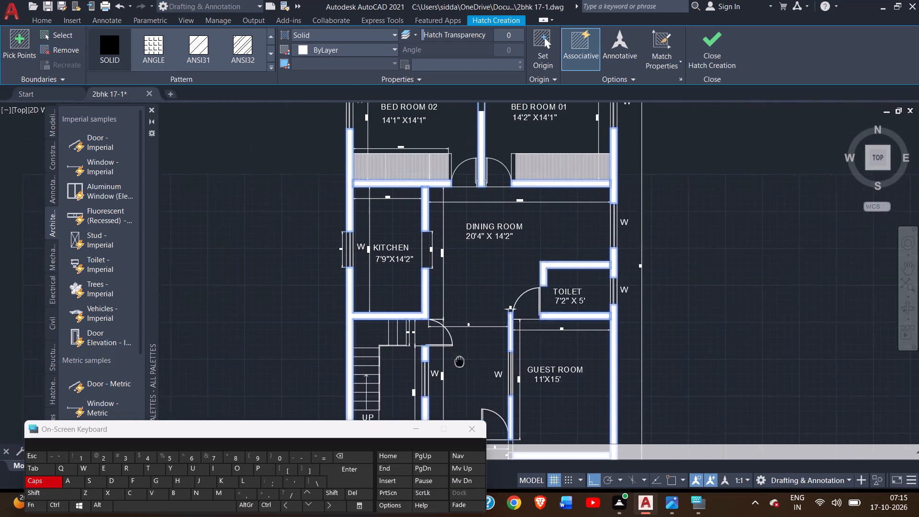
middle_drag(461, 369, 464, 374)
scroll(343, 279, up, 3)
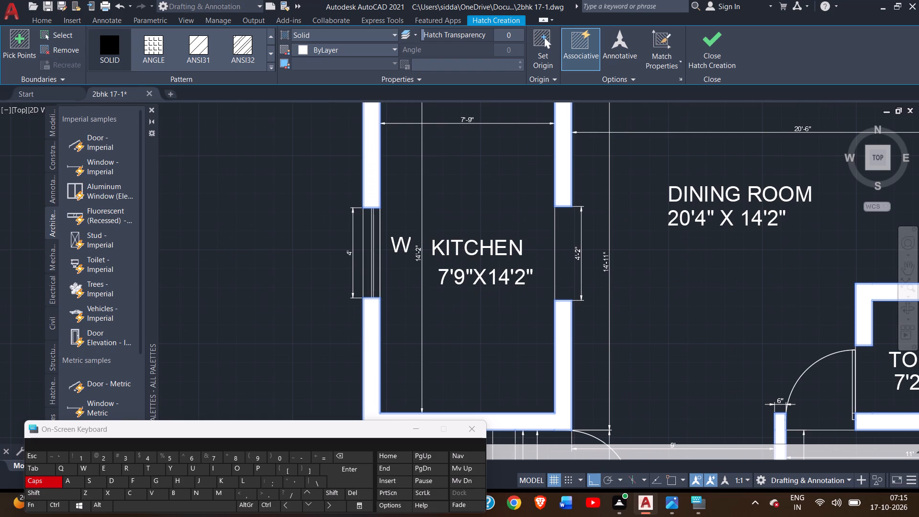
middle_drag(341, 245, 339, 380)
scroll(339, 377, down, 2)
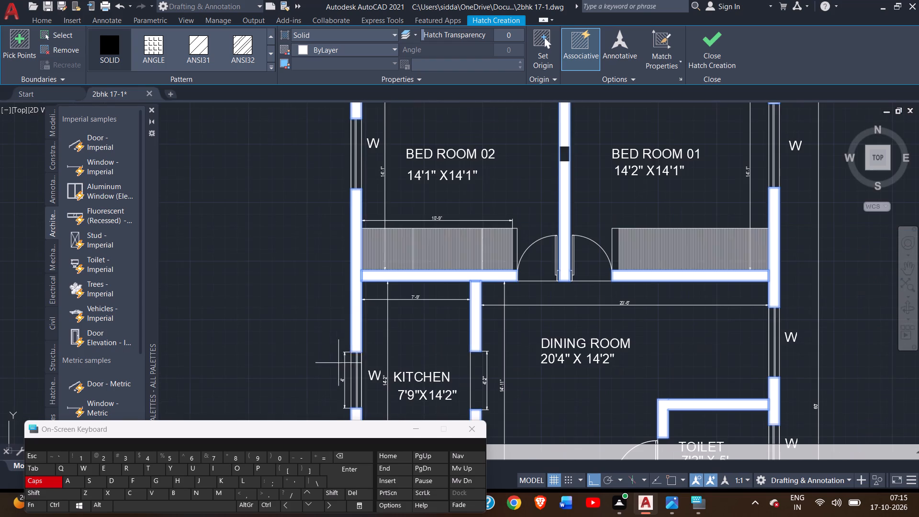
middle_drag(414, 192, 440, 310)
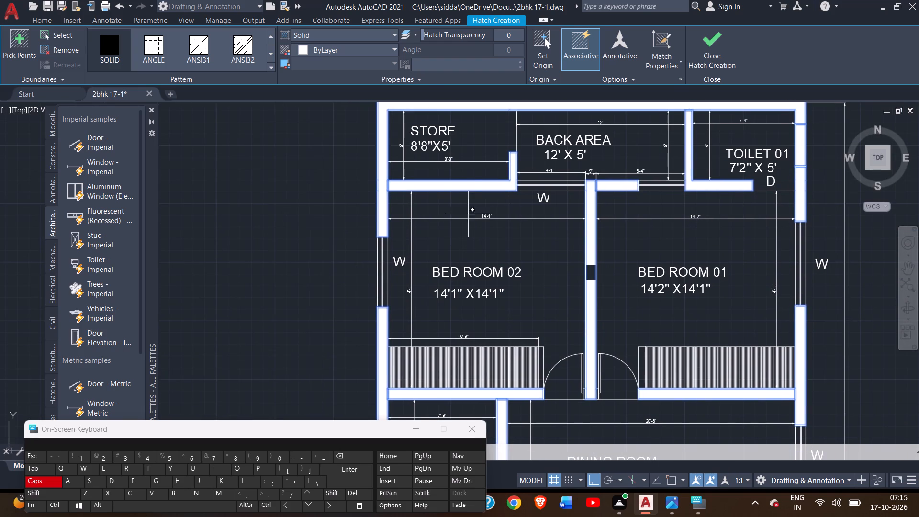
scroll(530, 198, up, 2)
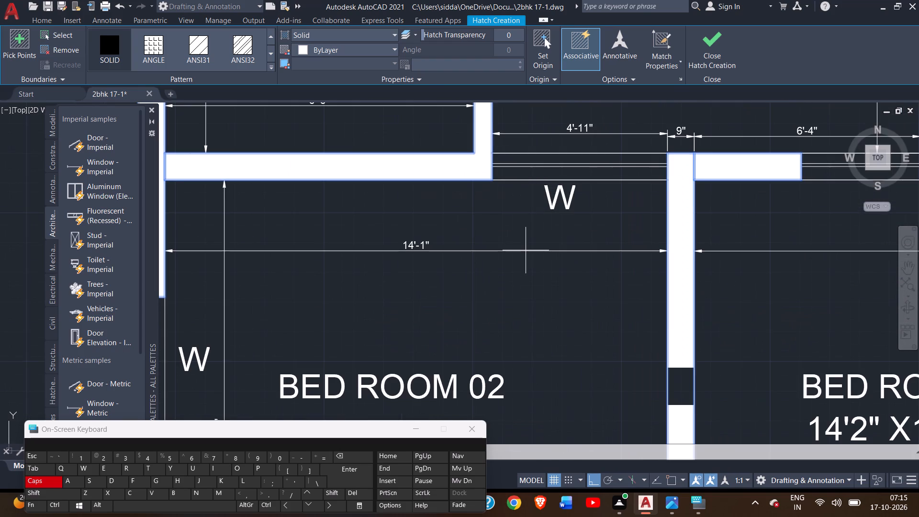
scroll(525, 253, down, 3)
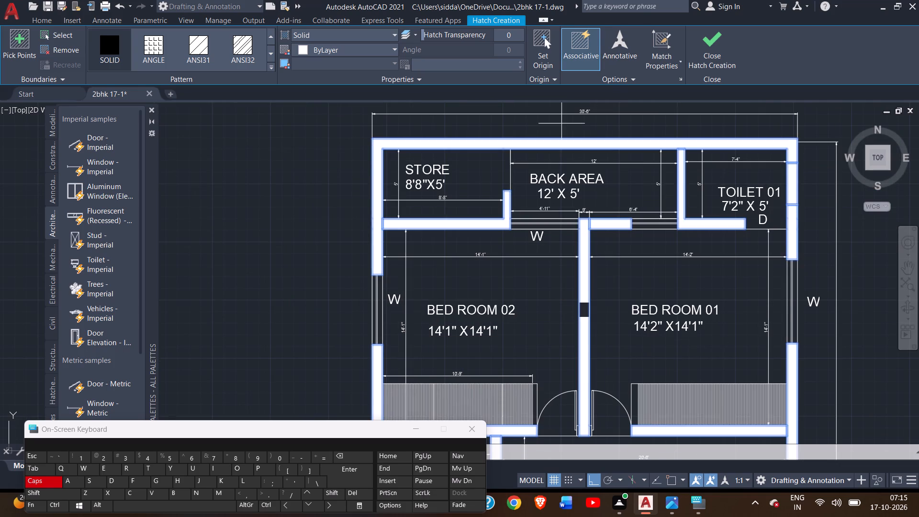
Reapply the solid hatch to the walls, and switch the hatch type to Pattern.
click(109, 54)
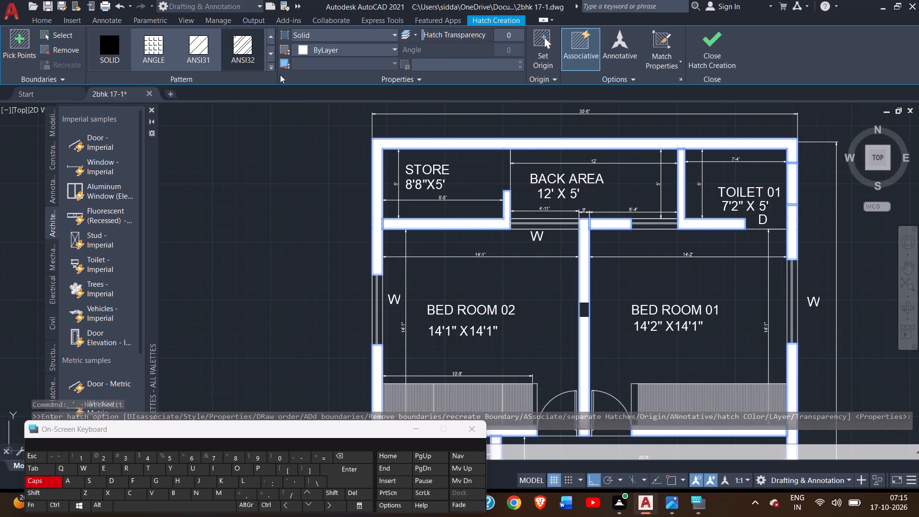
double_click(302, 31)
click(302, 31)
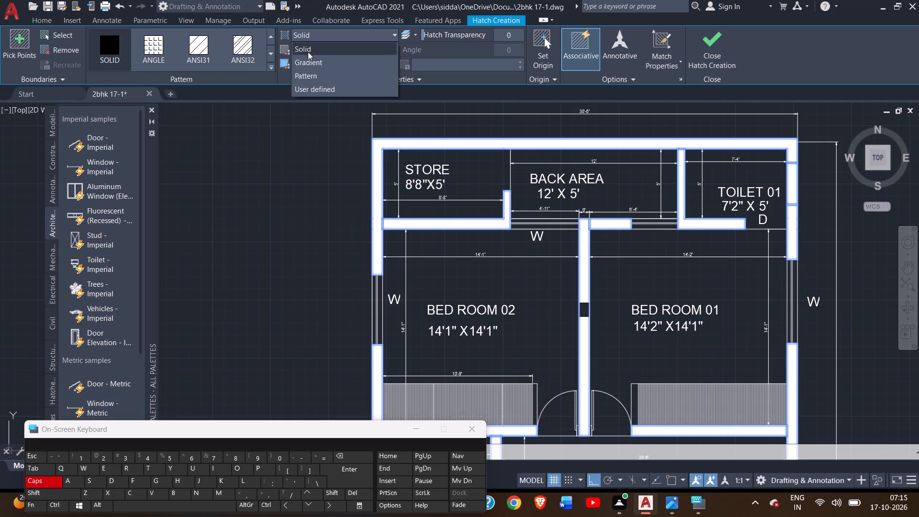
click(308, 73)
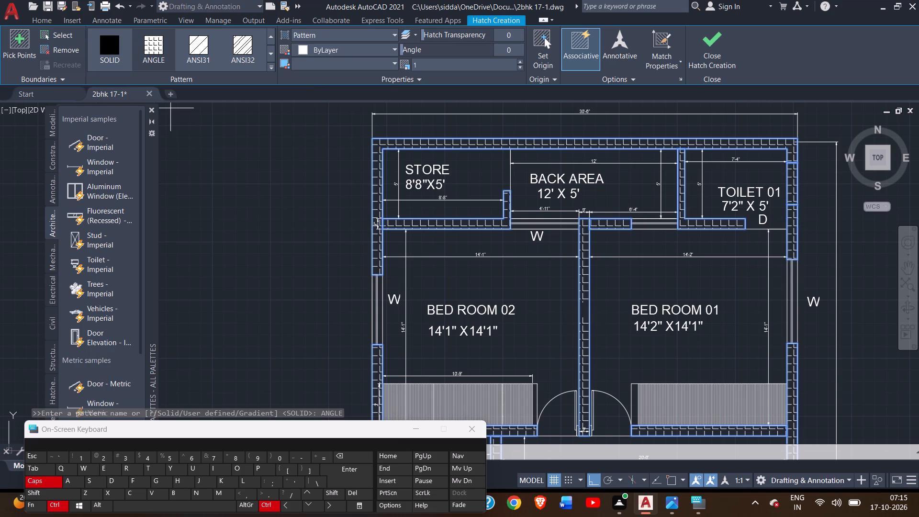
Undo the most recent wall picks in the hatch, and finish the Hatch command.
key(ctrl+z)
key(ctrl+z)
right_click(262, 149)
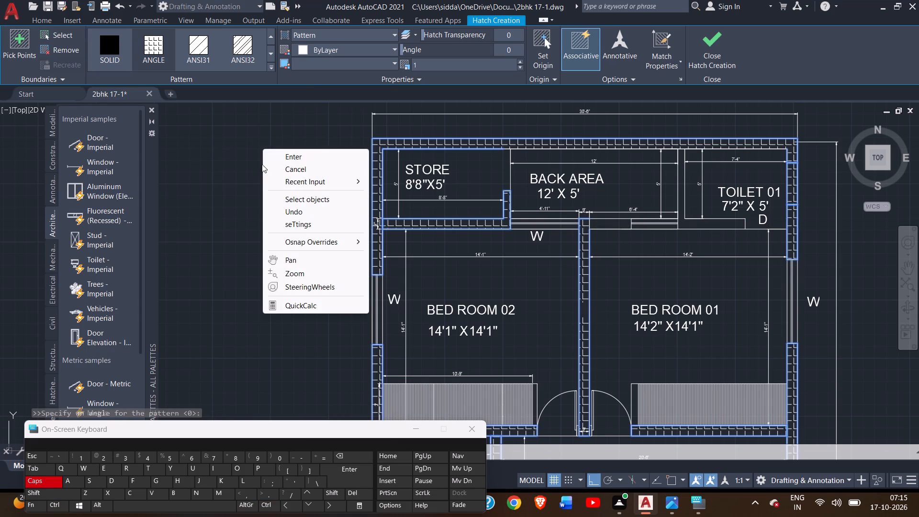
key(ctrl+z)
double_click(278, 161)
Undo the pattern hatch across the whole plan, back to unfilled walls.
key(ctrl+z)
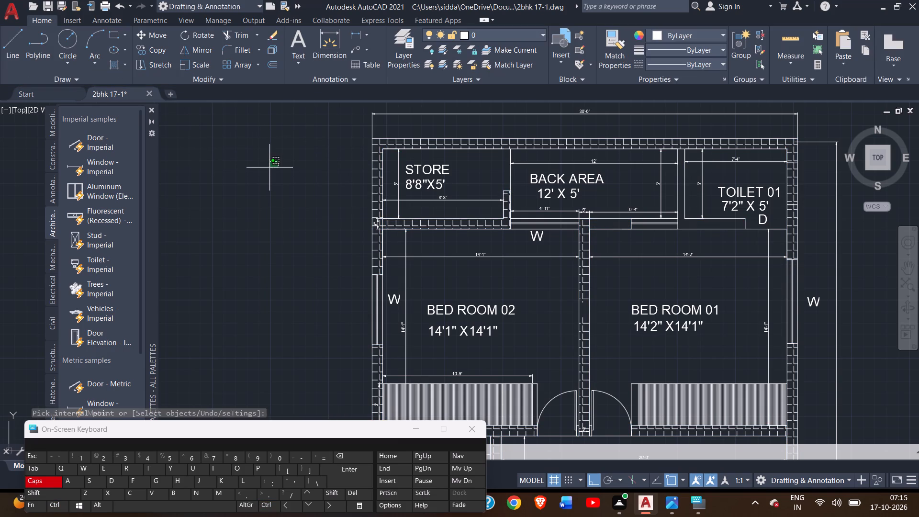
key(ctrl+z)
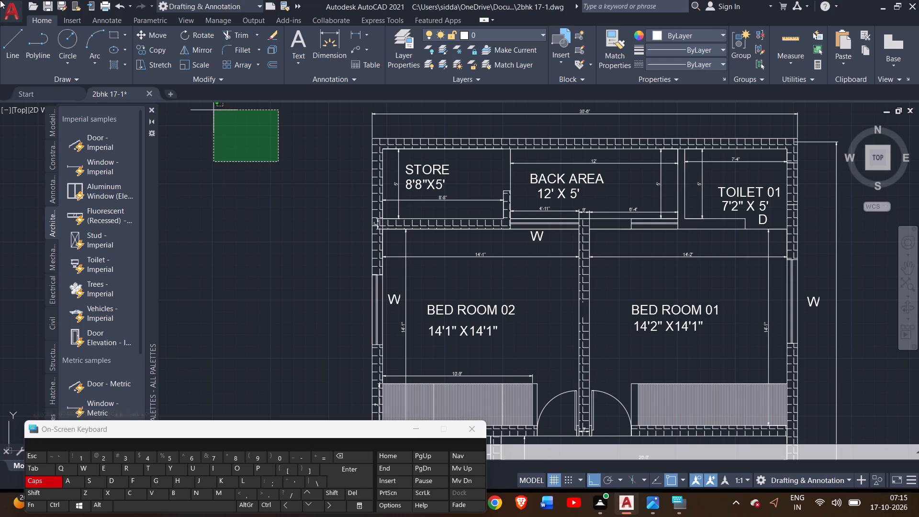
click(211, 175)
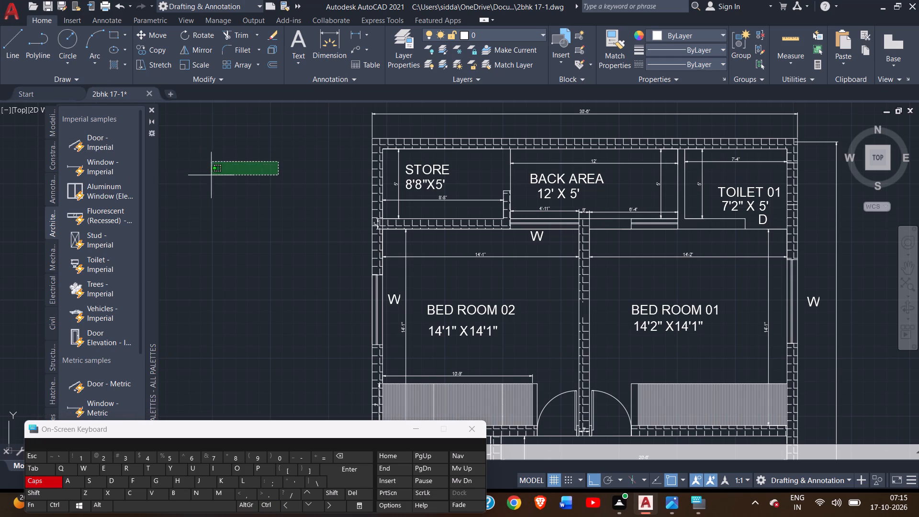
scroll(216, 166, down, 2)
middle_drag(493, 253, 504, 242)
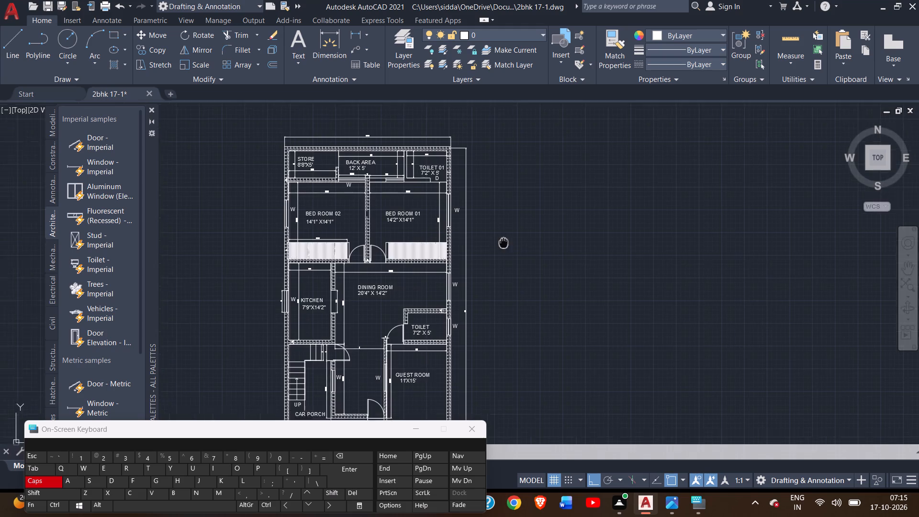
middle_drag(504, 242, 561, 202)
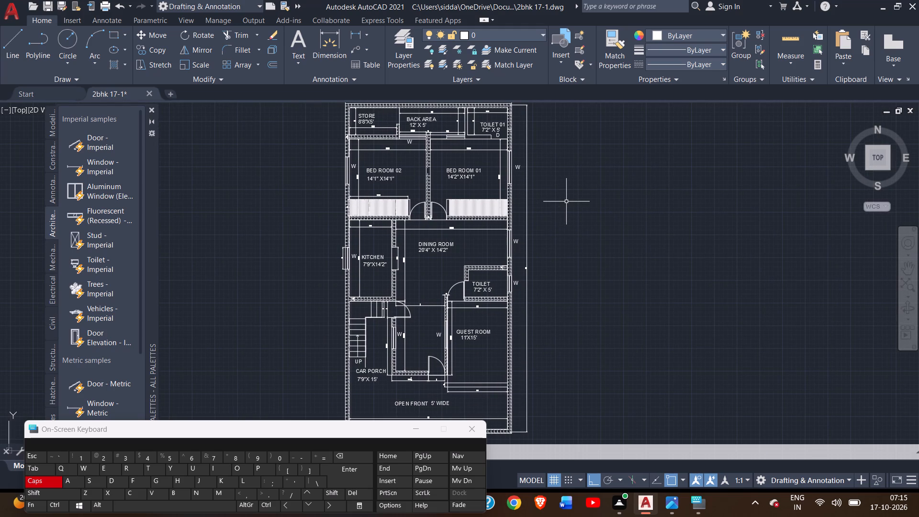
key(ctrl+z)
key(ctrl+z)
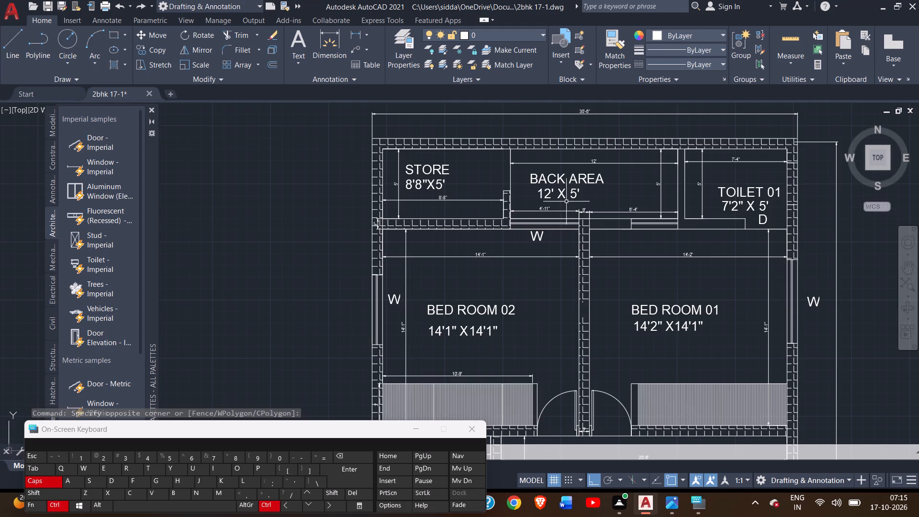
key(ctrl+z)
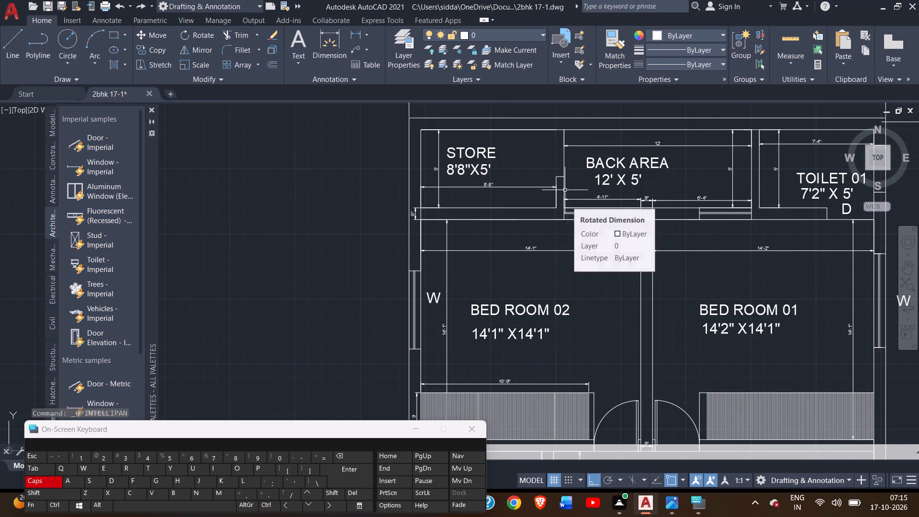
Hatch the outer wall around the store, back area and toilet 01, with the hatch type set to Solid.
scroll(253, 199, down, 3)
scroll(299, 182, up, 2)
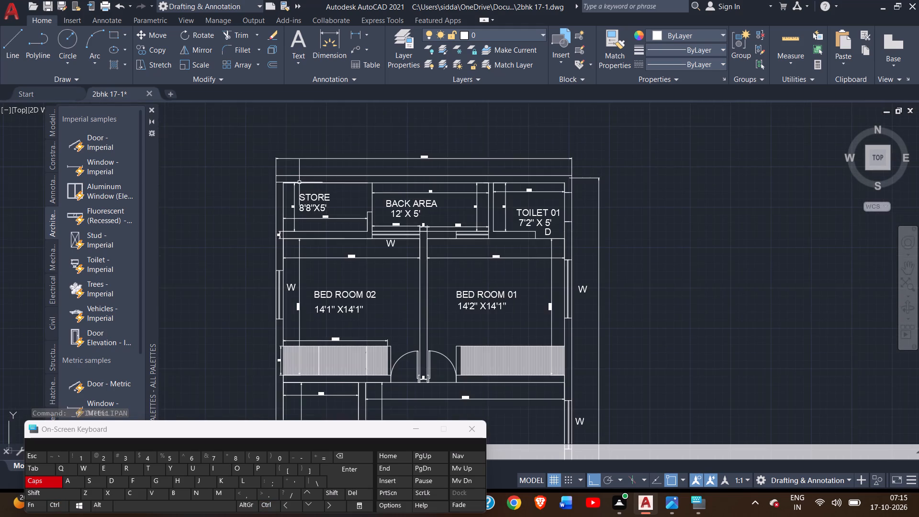
scroll(300, 182, up, 1)
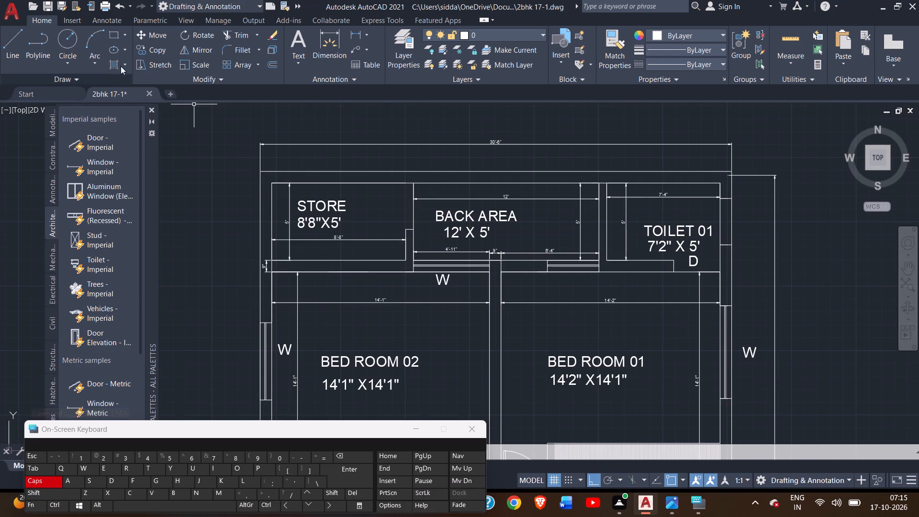
click(117, 63)
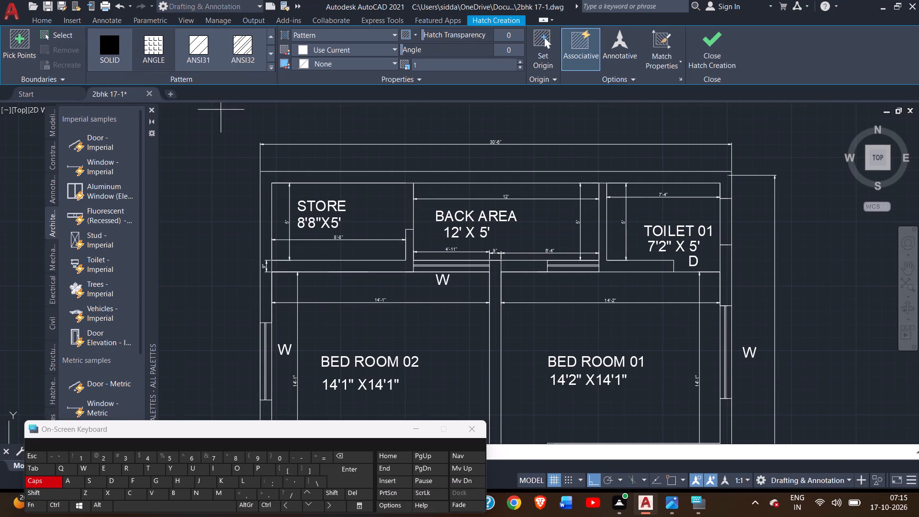
double_click(342, 180)
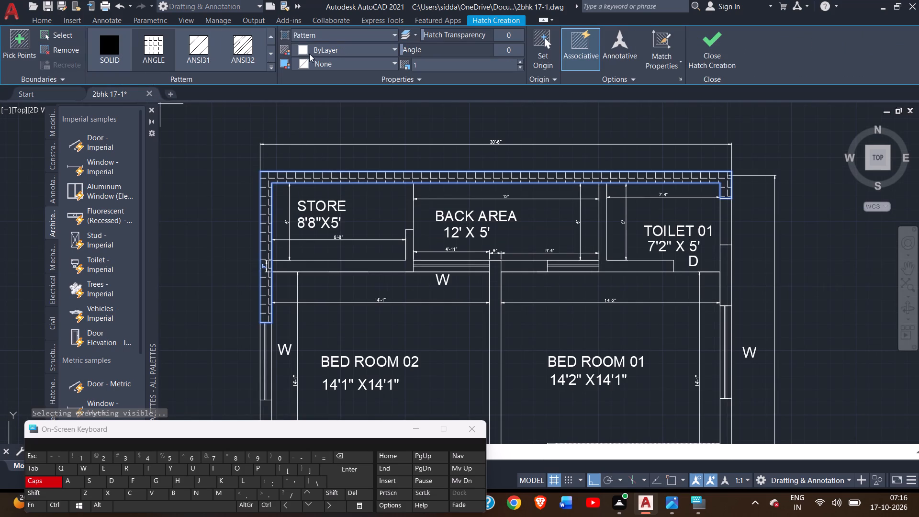
click(296, 36)
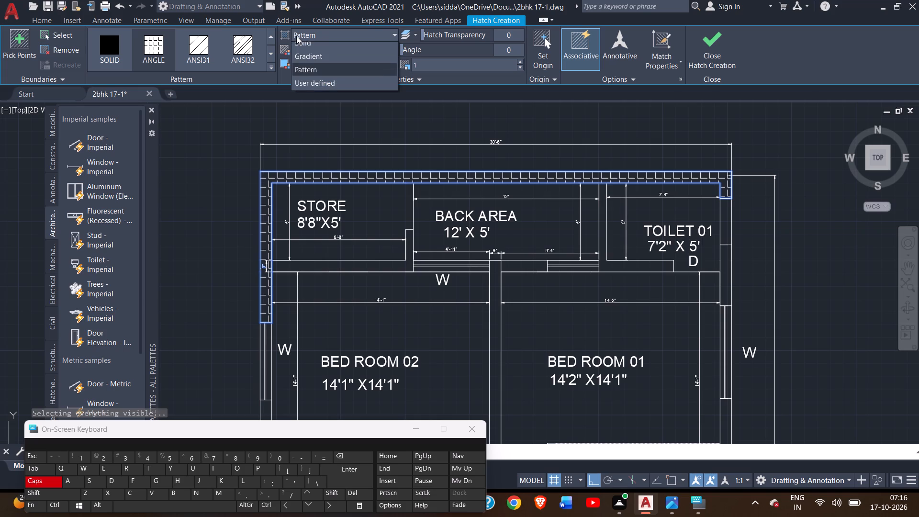
double_click(297, 43)
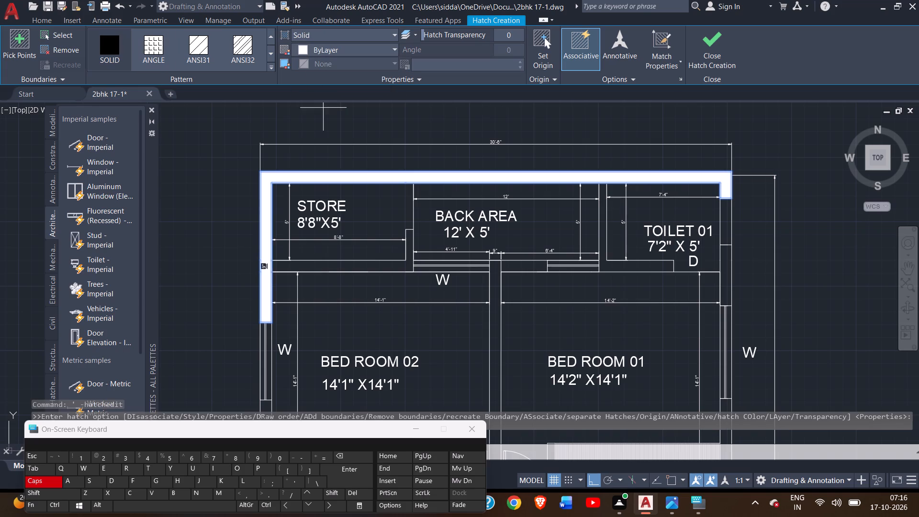
Extend the solid hatch to the store's inner wall, toilet 01's outer wall sections, and the inner wall separating toilet 01 from the back area.
click(408, 258)
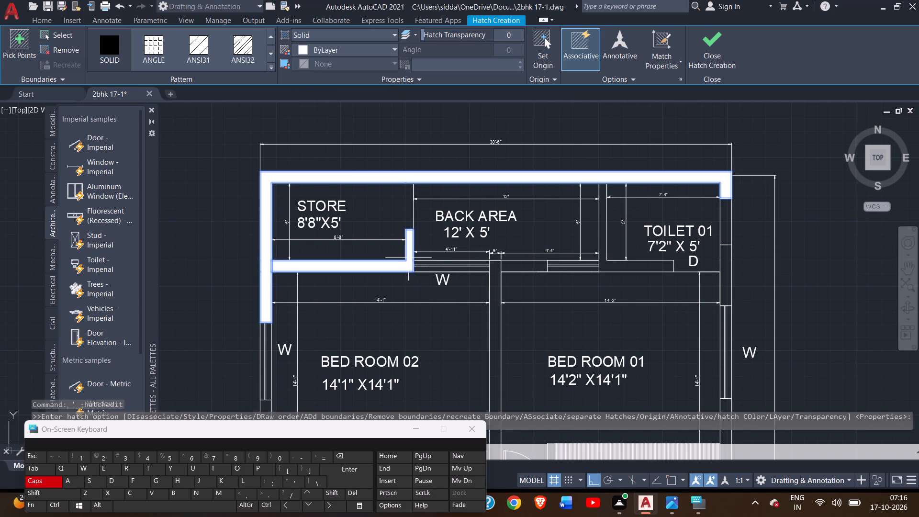
click(728, 216)
click(728, 264)
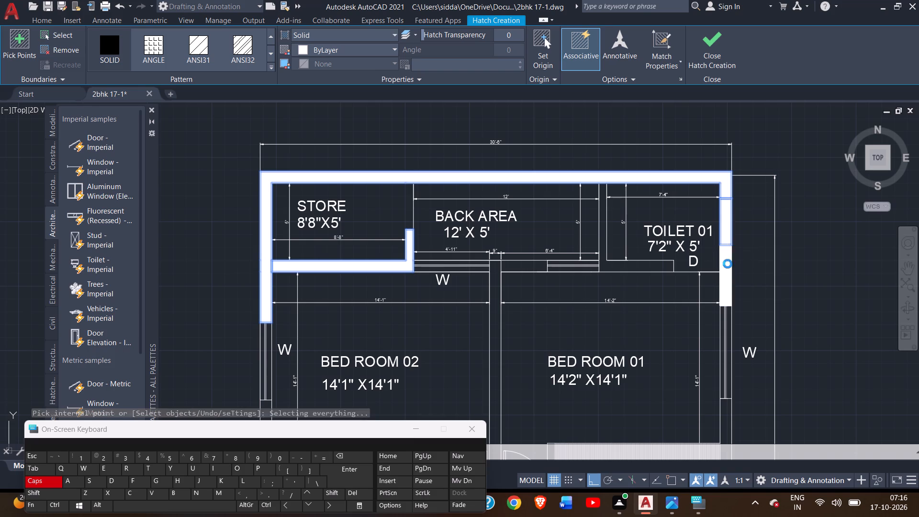
click(617, 262)
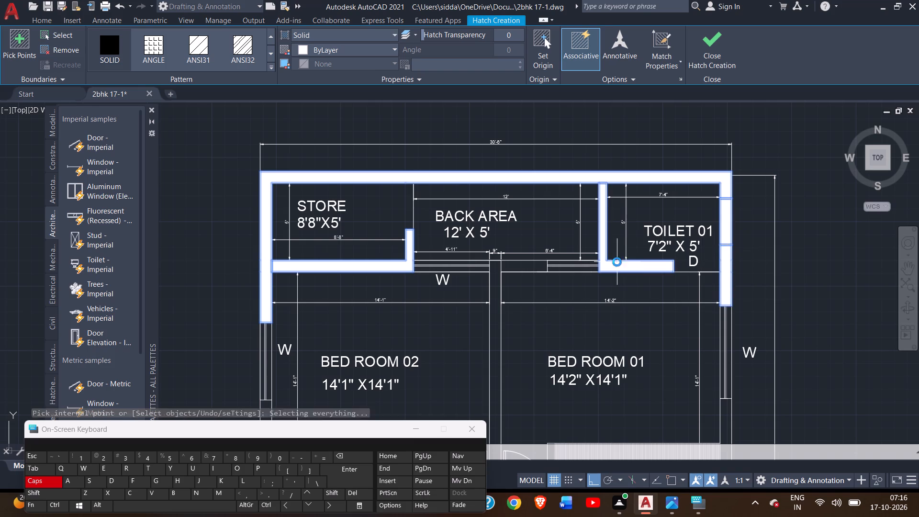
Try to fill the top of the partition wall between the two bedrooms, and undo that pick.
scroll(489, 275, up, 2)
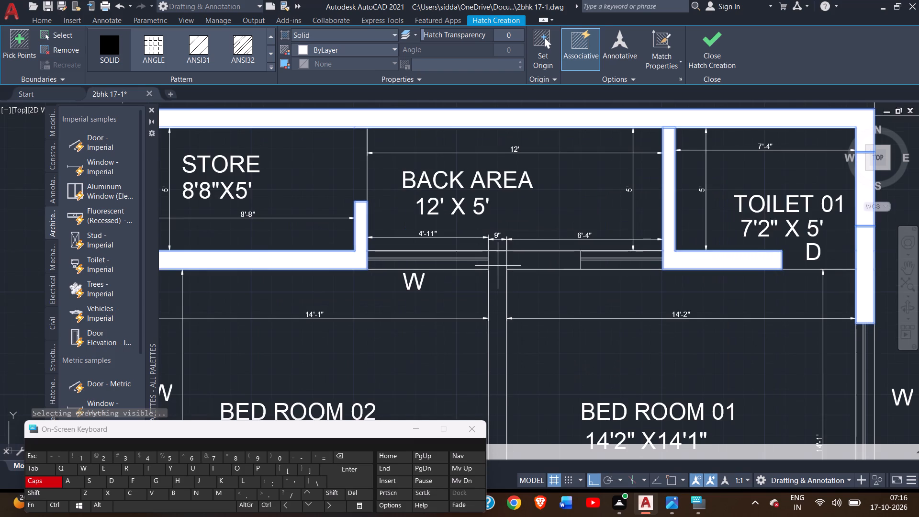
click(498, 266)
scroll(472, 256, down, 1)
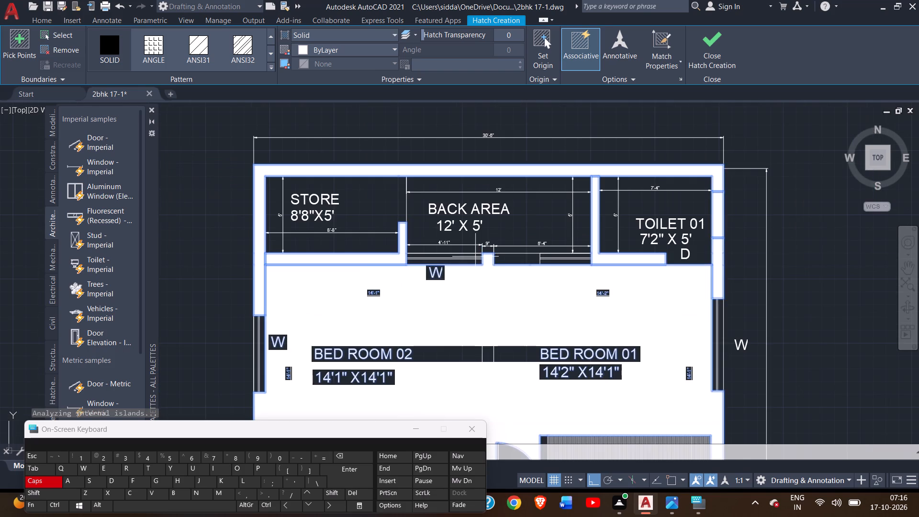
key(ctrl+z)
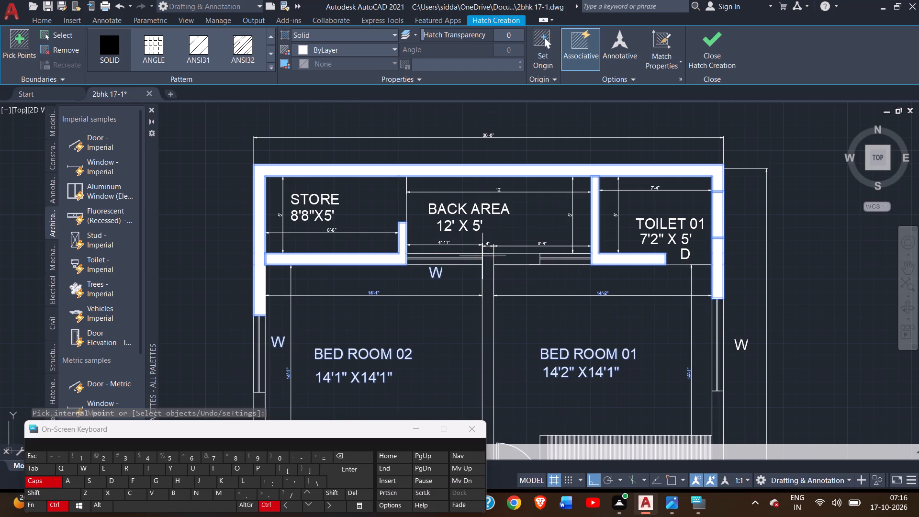
Add solid fill to the short wall section between the back area and Bed Room 01.
click(501, 261)
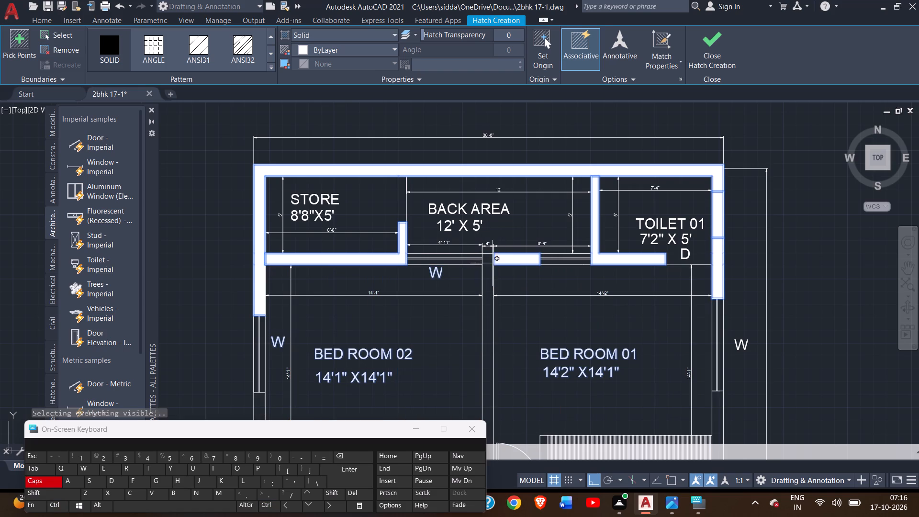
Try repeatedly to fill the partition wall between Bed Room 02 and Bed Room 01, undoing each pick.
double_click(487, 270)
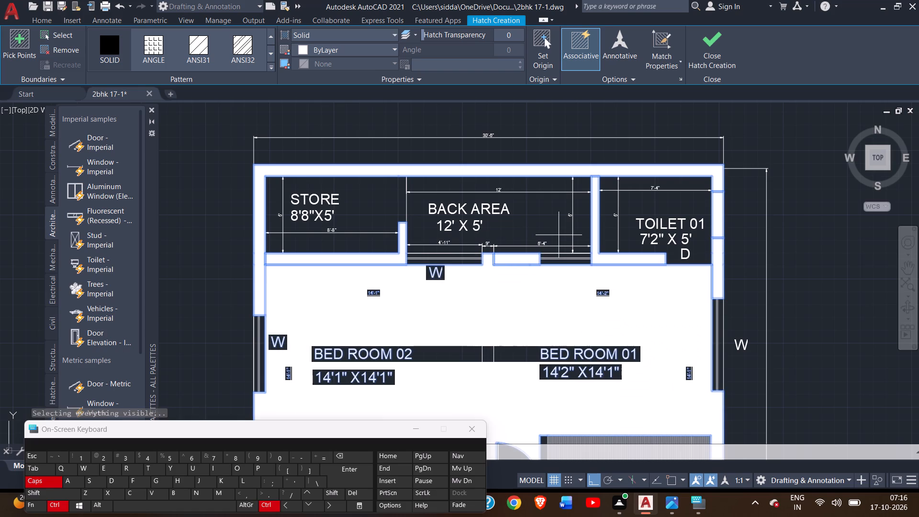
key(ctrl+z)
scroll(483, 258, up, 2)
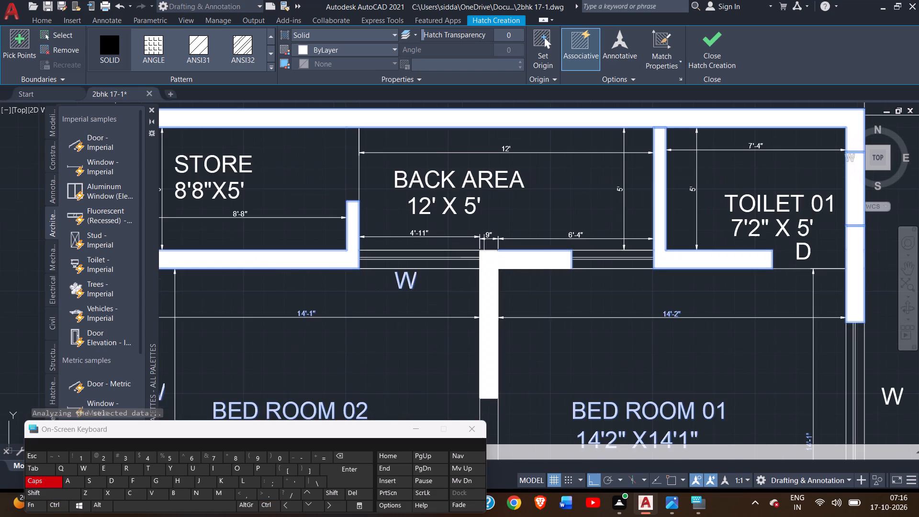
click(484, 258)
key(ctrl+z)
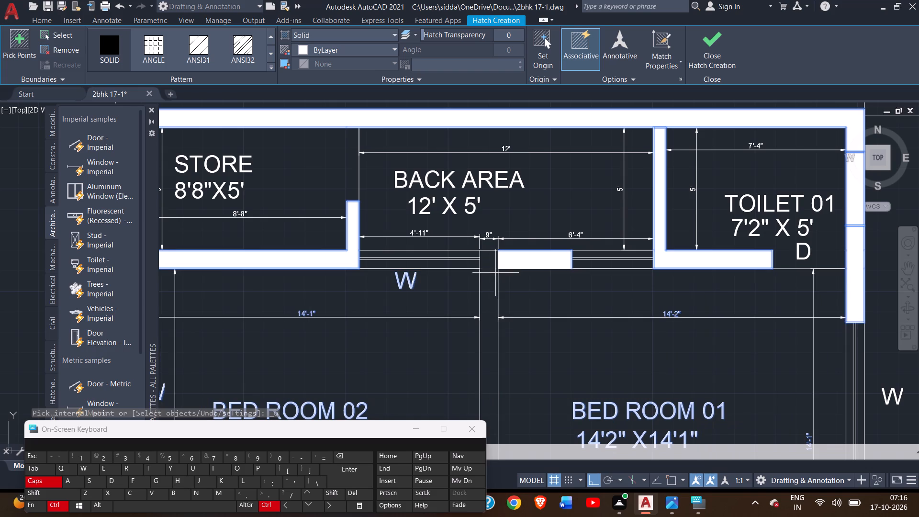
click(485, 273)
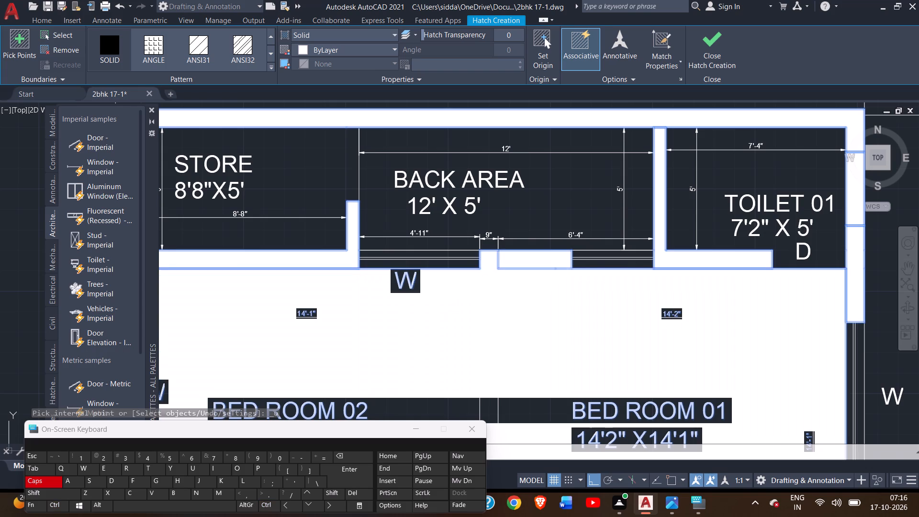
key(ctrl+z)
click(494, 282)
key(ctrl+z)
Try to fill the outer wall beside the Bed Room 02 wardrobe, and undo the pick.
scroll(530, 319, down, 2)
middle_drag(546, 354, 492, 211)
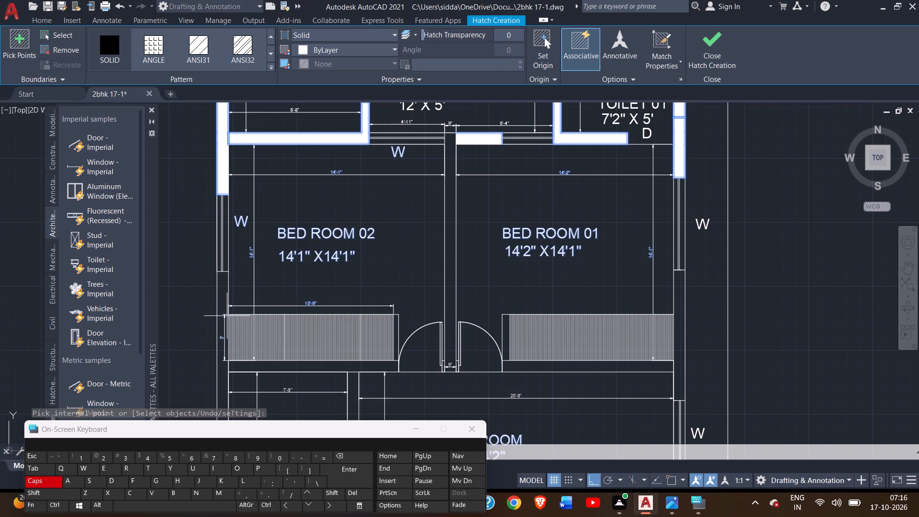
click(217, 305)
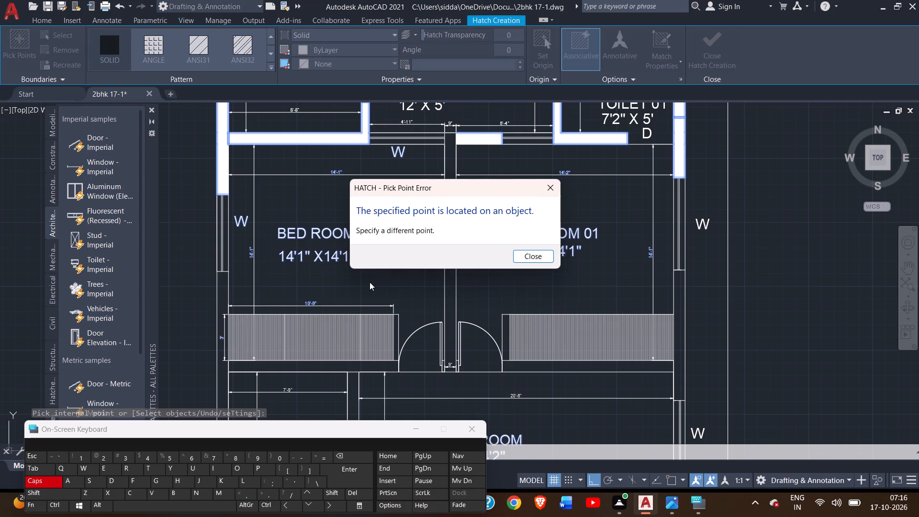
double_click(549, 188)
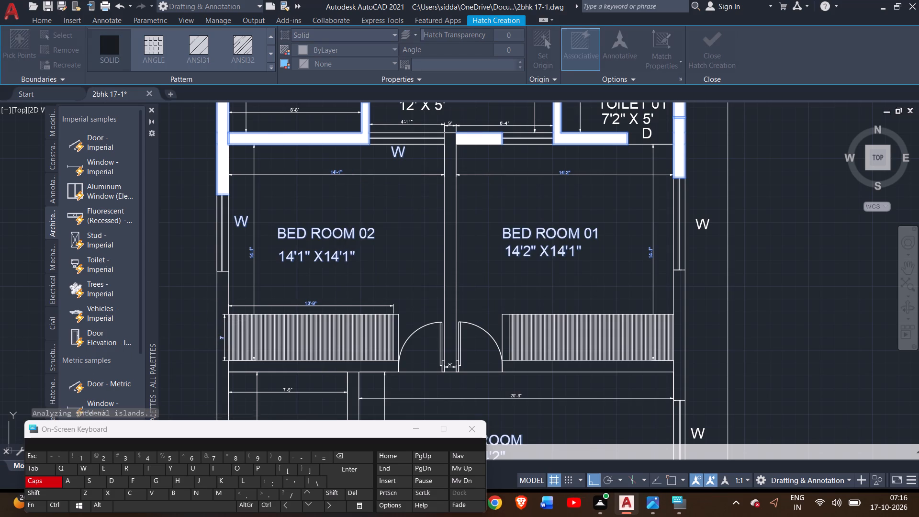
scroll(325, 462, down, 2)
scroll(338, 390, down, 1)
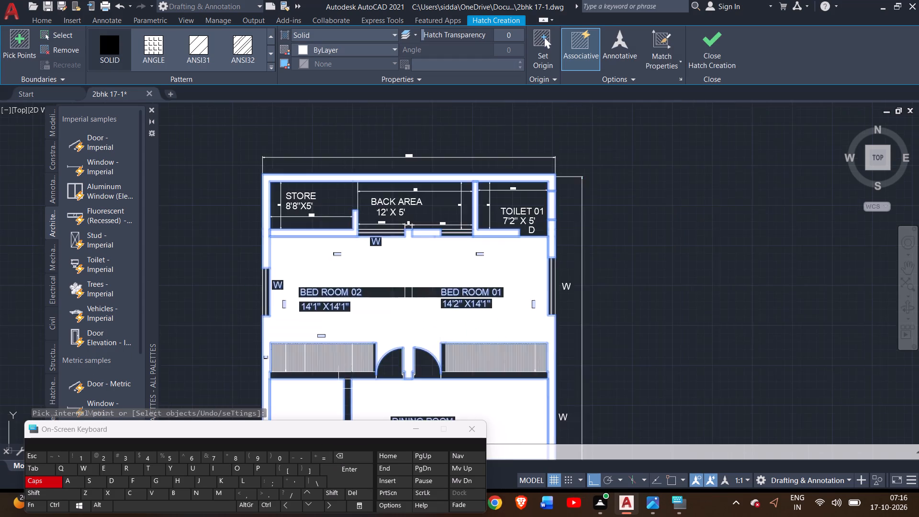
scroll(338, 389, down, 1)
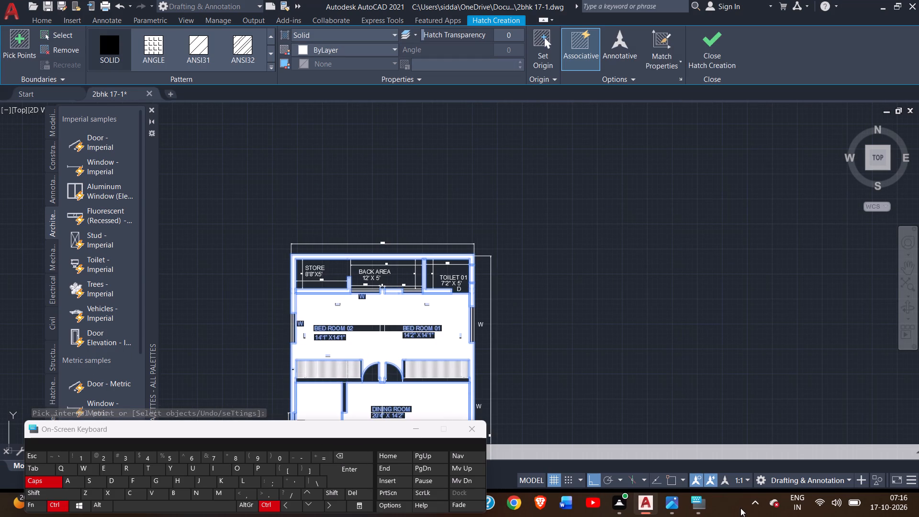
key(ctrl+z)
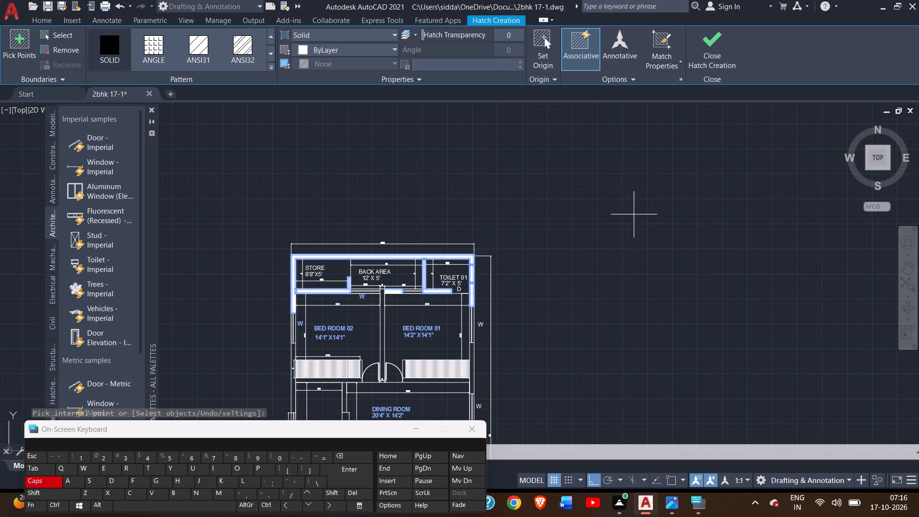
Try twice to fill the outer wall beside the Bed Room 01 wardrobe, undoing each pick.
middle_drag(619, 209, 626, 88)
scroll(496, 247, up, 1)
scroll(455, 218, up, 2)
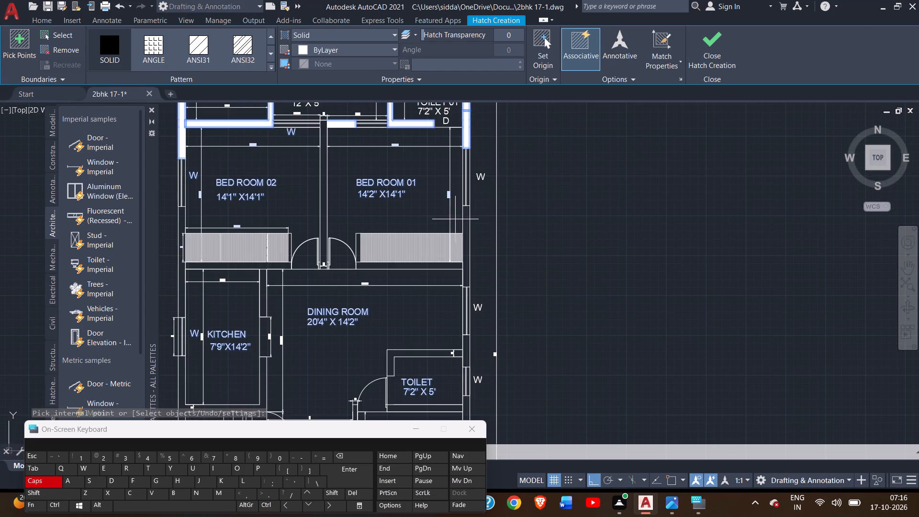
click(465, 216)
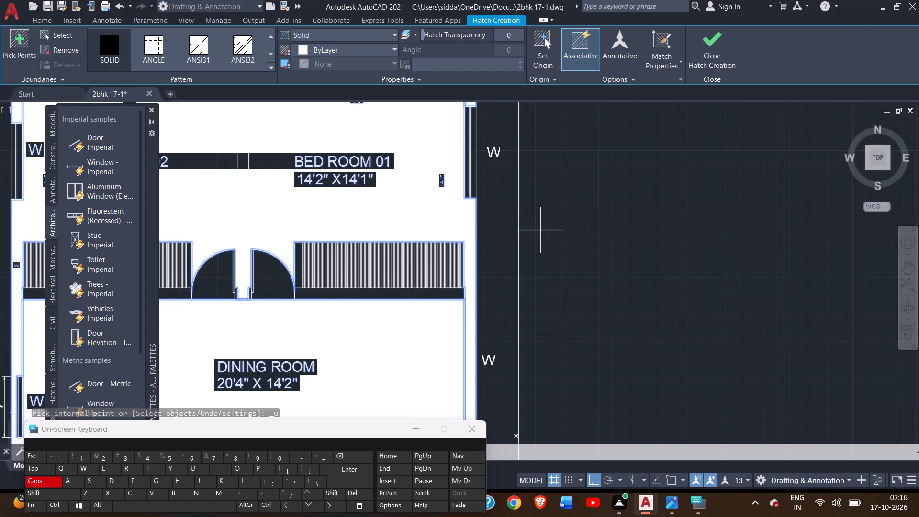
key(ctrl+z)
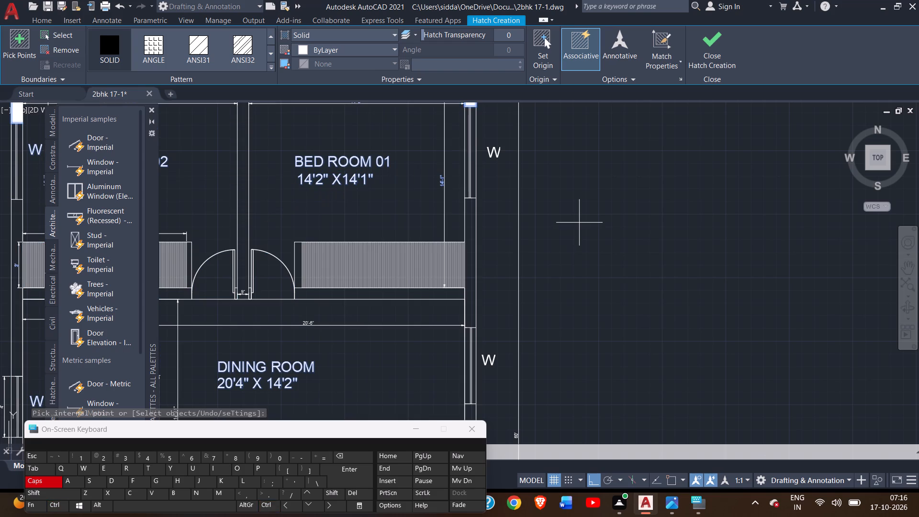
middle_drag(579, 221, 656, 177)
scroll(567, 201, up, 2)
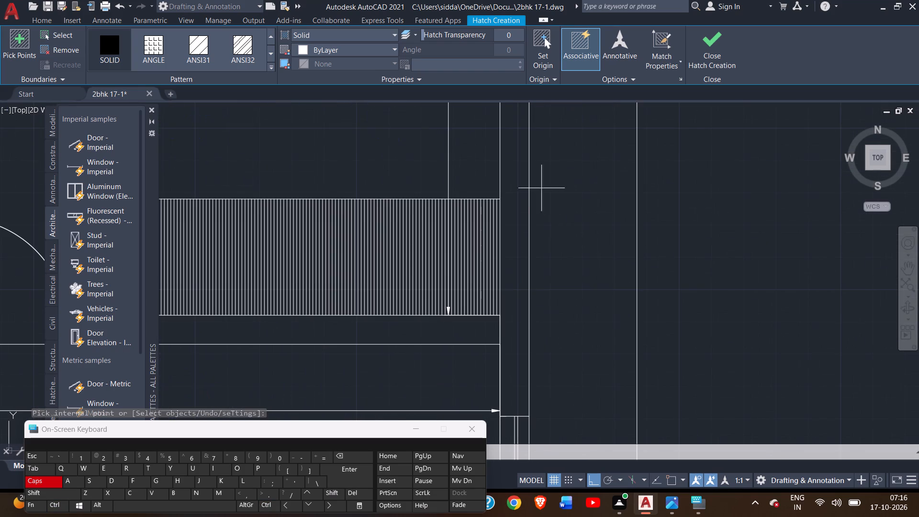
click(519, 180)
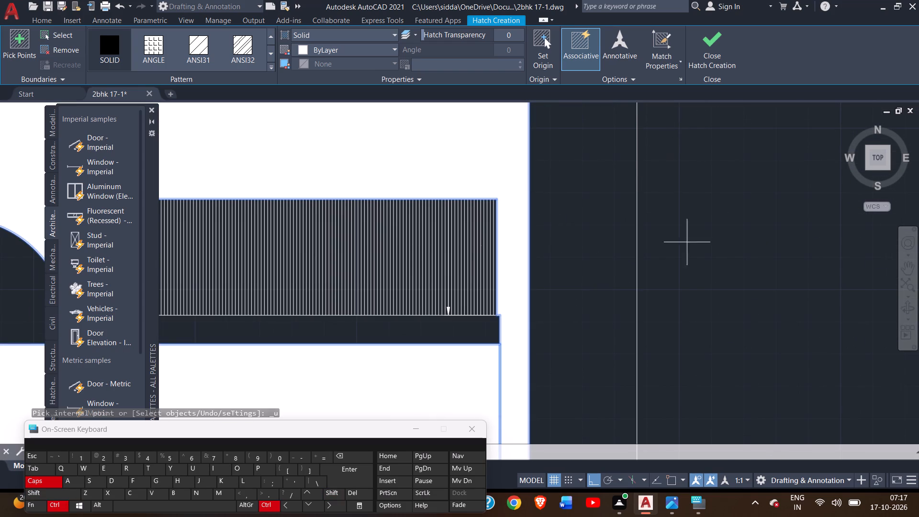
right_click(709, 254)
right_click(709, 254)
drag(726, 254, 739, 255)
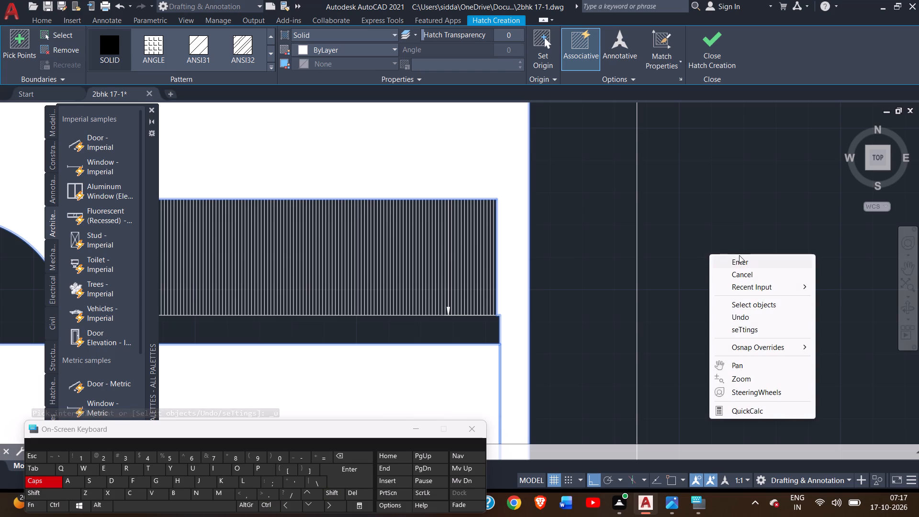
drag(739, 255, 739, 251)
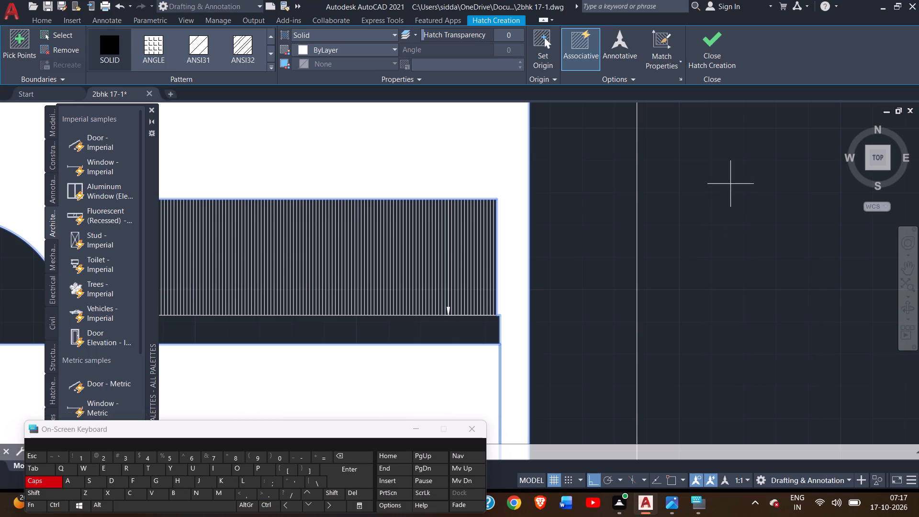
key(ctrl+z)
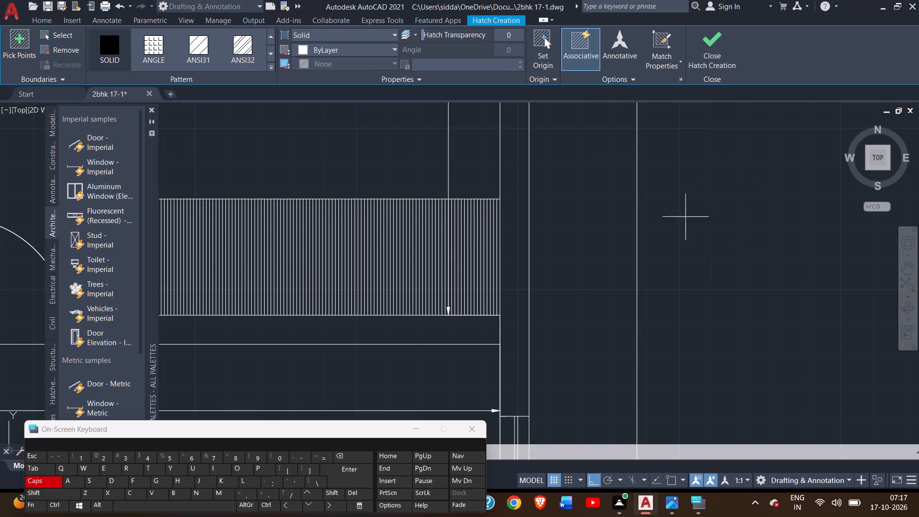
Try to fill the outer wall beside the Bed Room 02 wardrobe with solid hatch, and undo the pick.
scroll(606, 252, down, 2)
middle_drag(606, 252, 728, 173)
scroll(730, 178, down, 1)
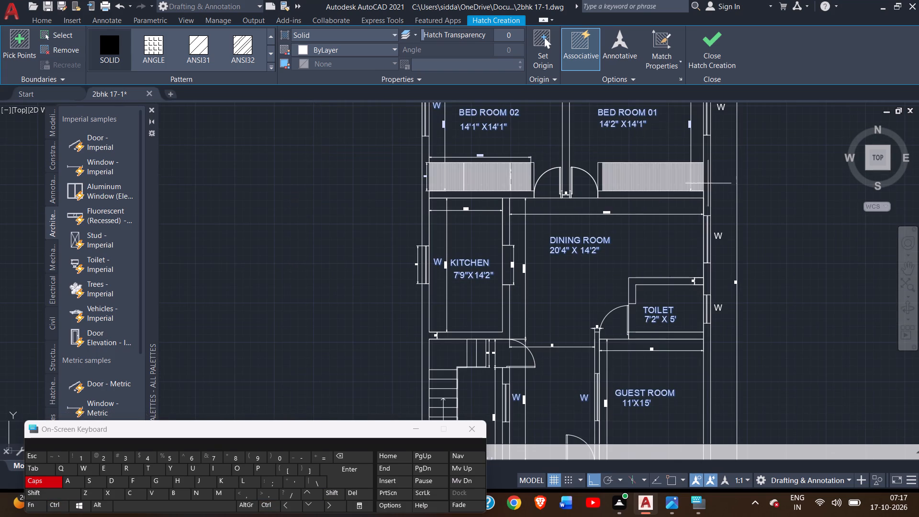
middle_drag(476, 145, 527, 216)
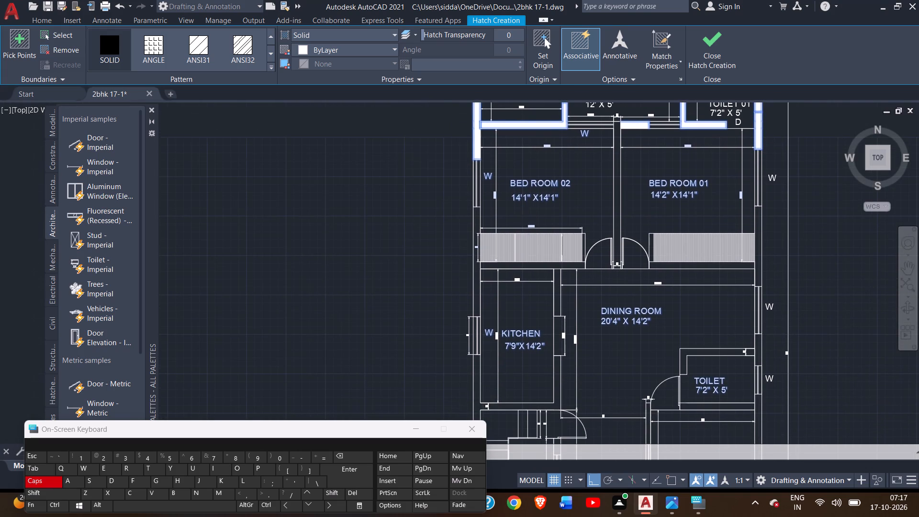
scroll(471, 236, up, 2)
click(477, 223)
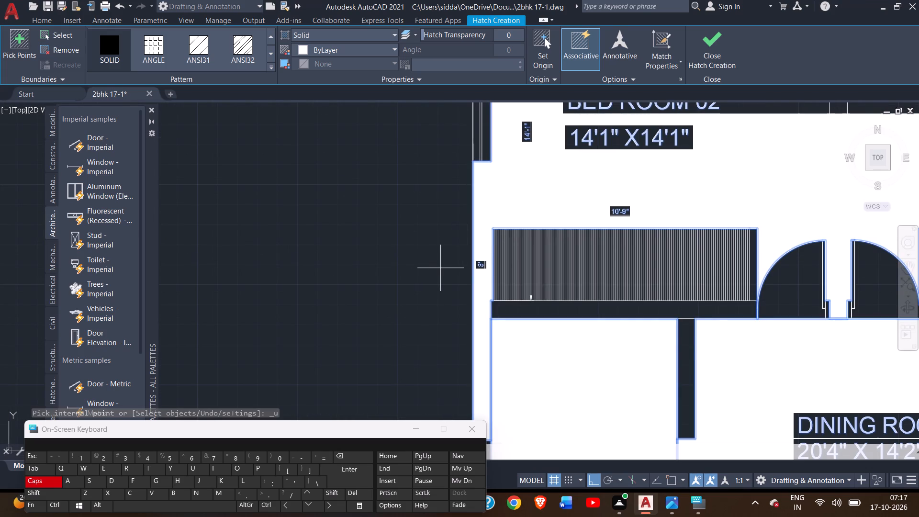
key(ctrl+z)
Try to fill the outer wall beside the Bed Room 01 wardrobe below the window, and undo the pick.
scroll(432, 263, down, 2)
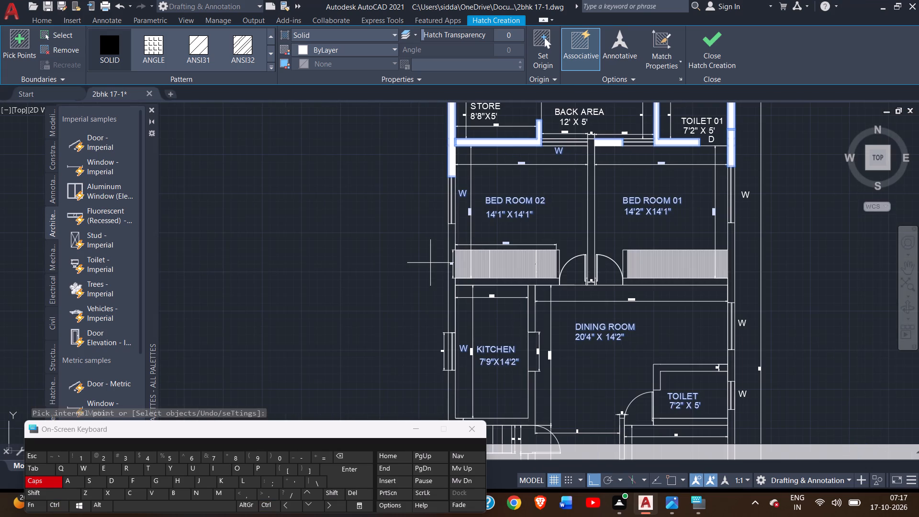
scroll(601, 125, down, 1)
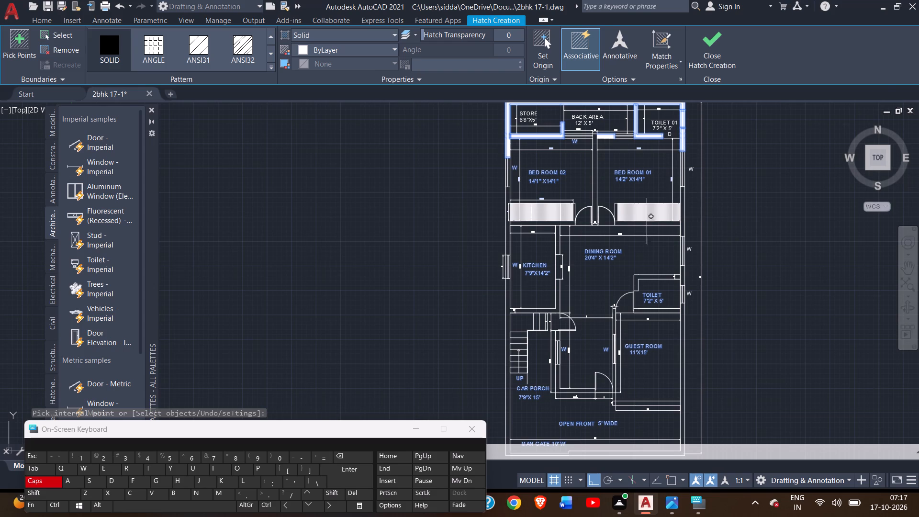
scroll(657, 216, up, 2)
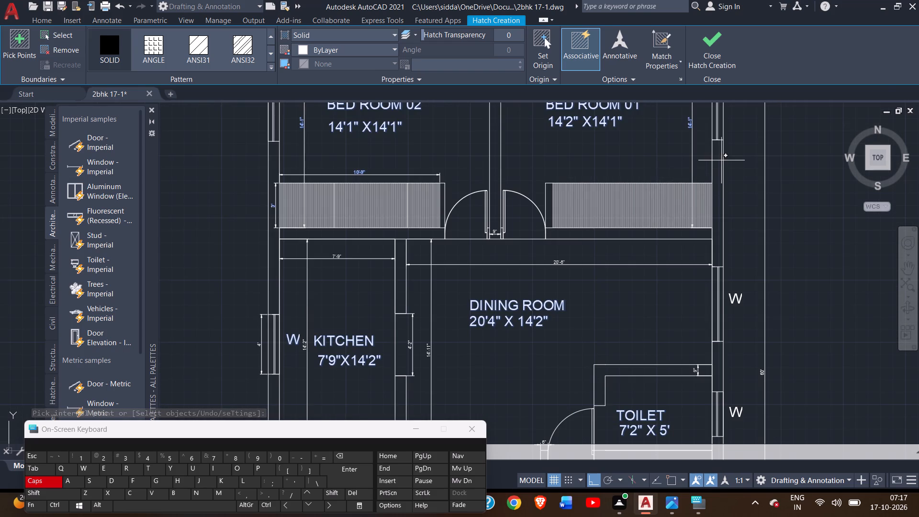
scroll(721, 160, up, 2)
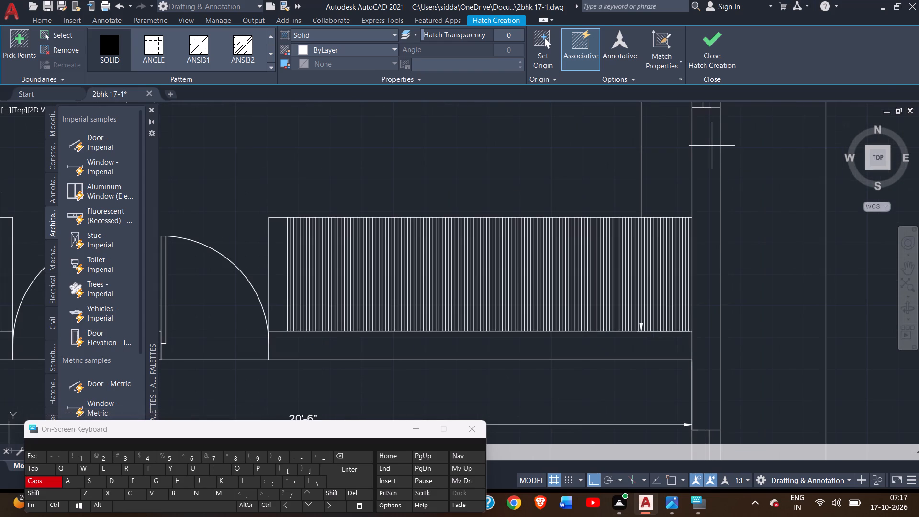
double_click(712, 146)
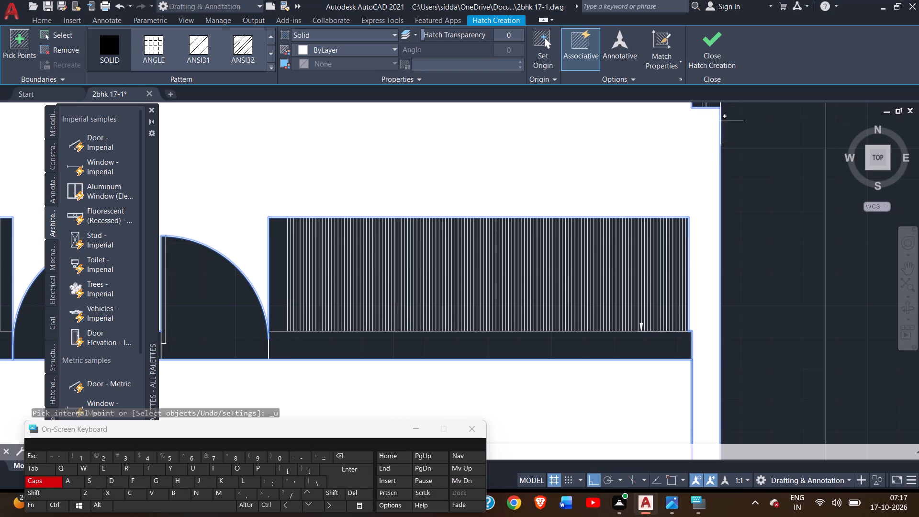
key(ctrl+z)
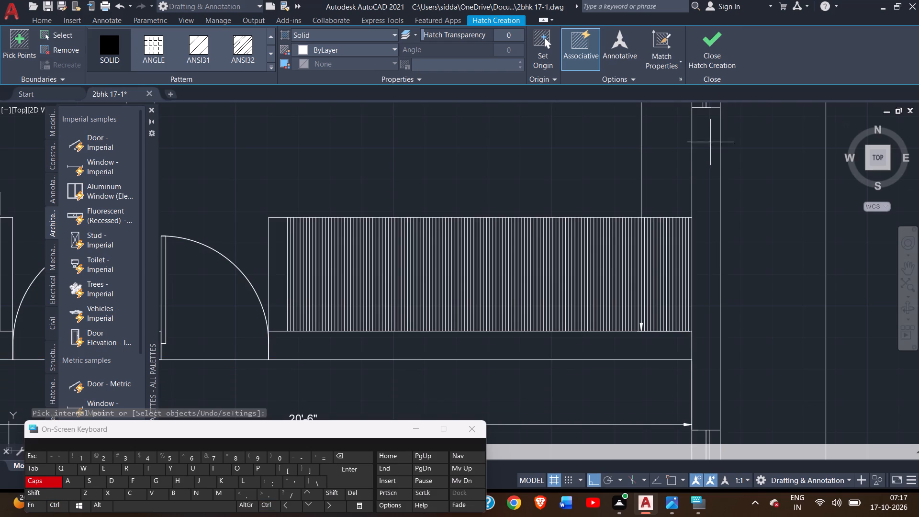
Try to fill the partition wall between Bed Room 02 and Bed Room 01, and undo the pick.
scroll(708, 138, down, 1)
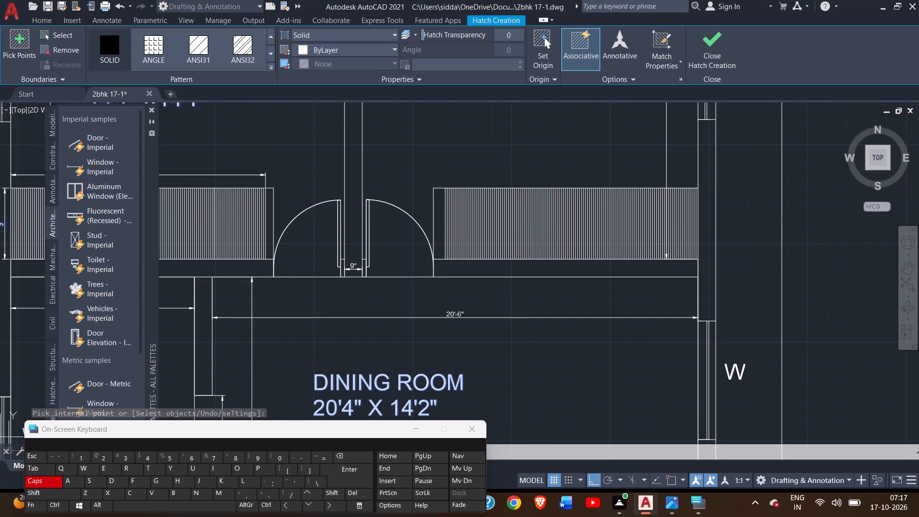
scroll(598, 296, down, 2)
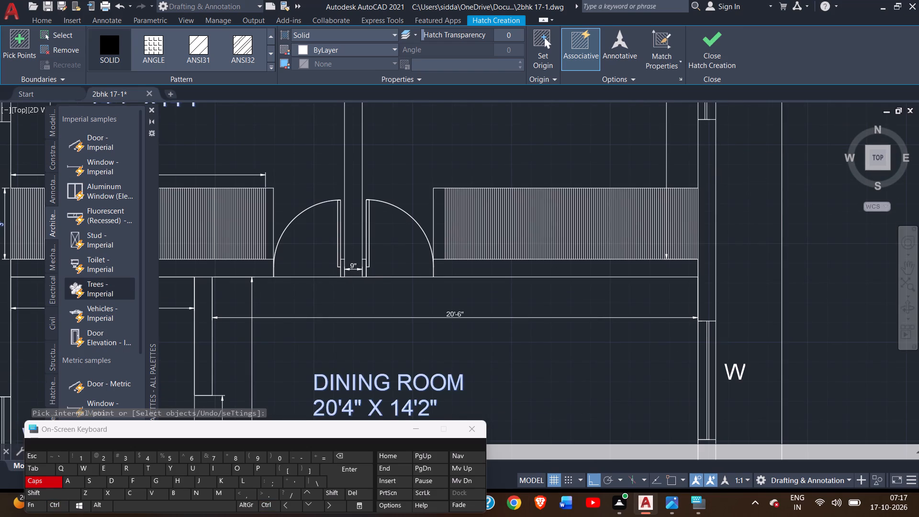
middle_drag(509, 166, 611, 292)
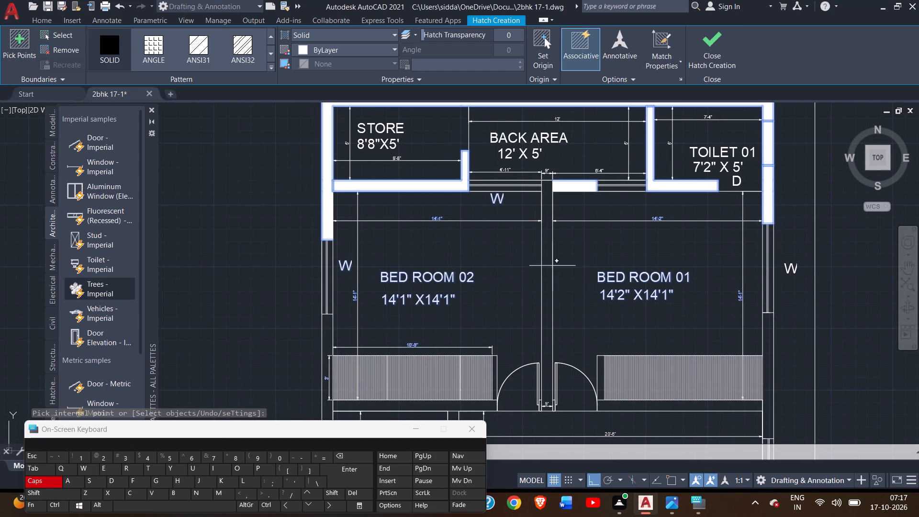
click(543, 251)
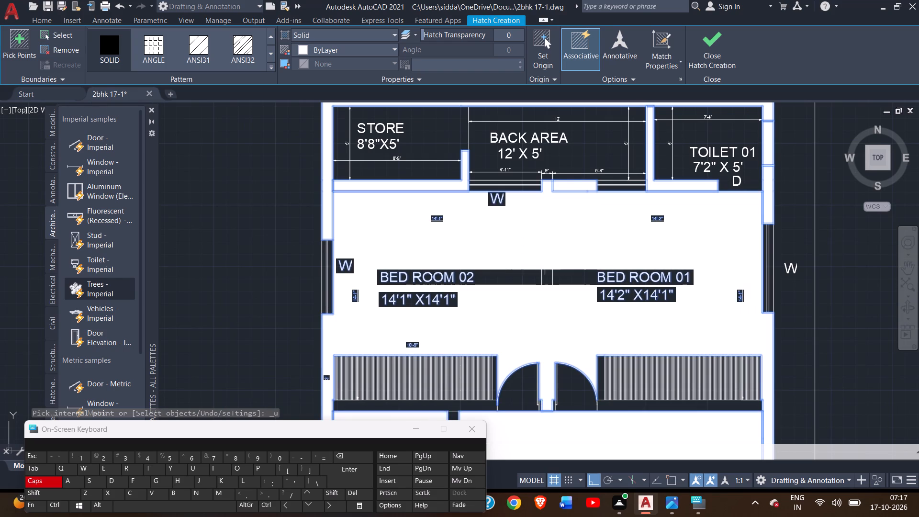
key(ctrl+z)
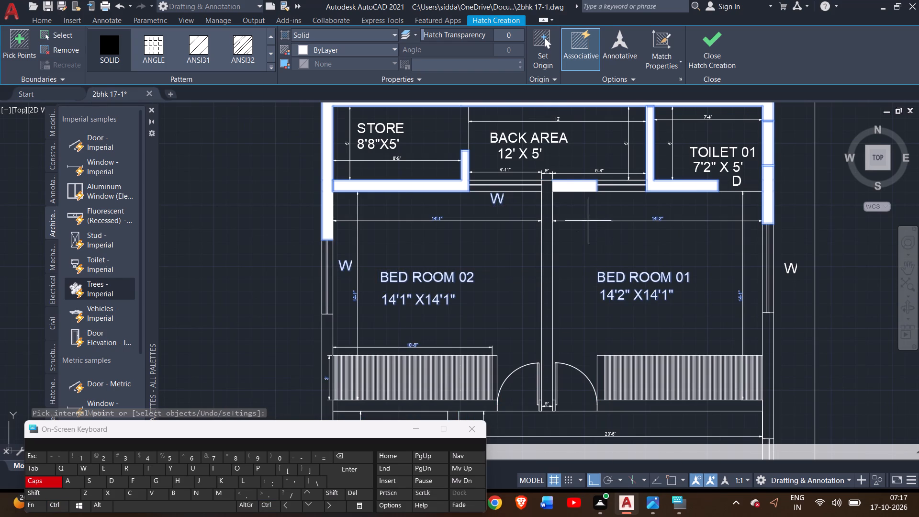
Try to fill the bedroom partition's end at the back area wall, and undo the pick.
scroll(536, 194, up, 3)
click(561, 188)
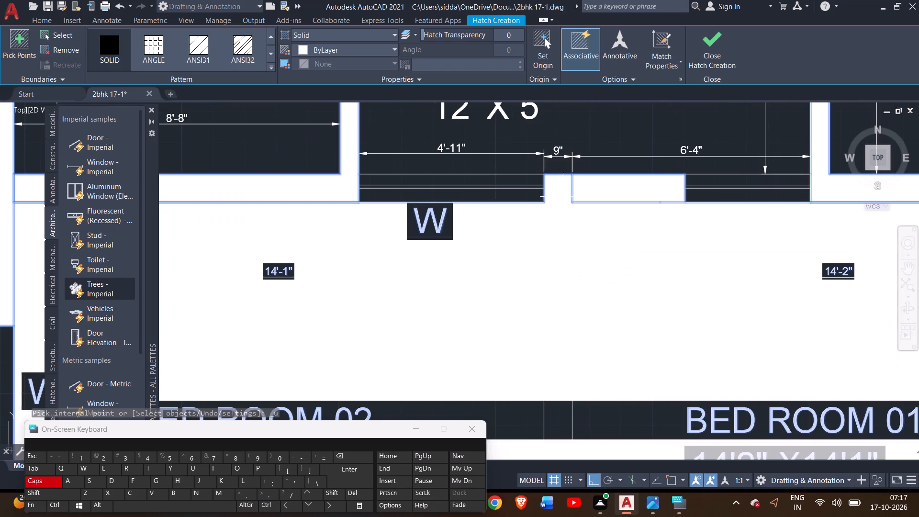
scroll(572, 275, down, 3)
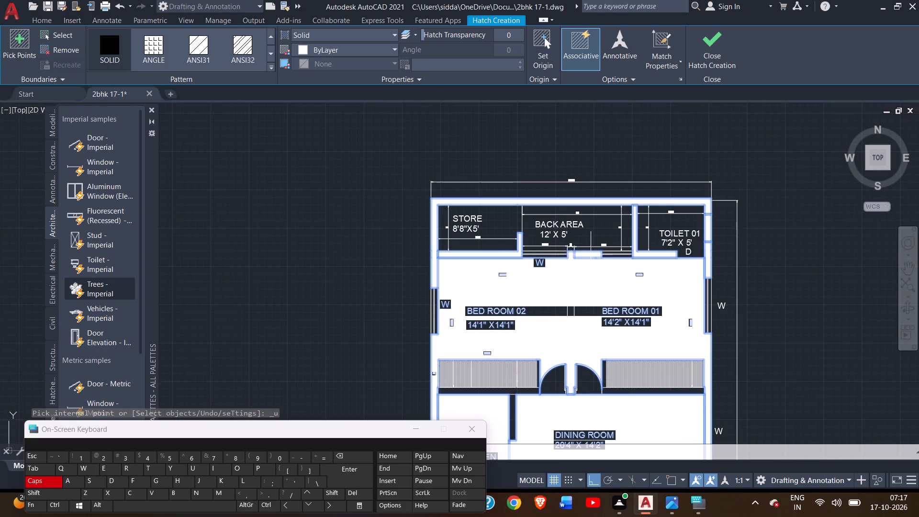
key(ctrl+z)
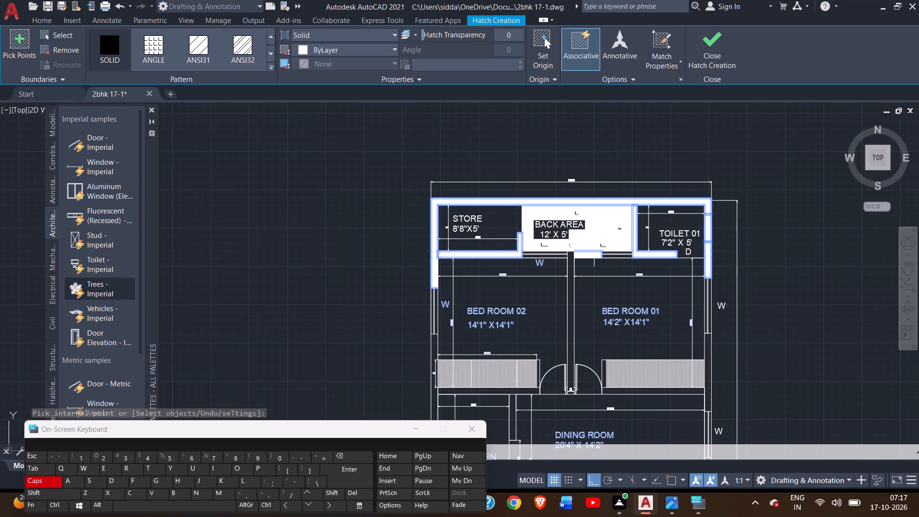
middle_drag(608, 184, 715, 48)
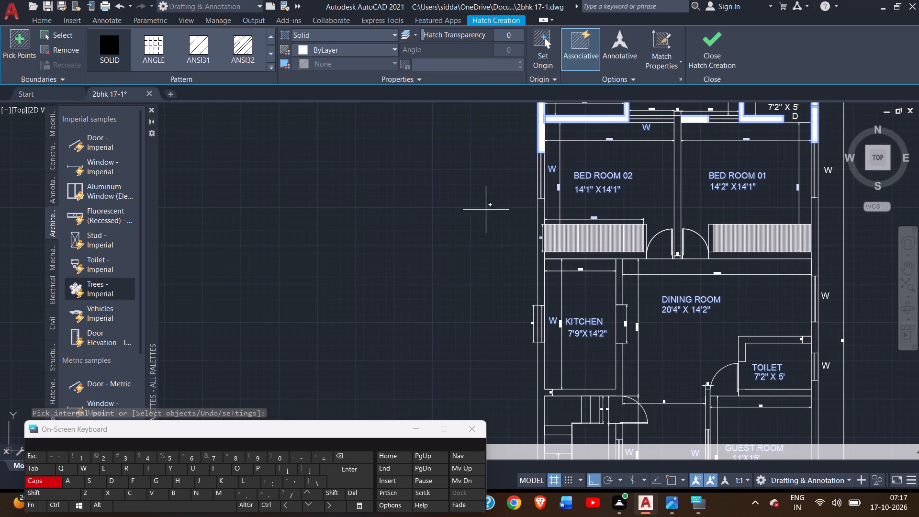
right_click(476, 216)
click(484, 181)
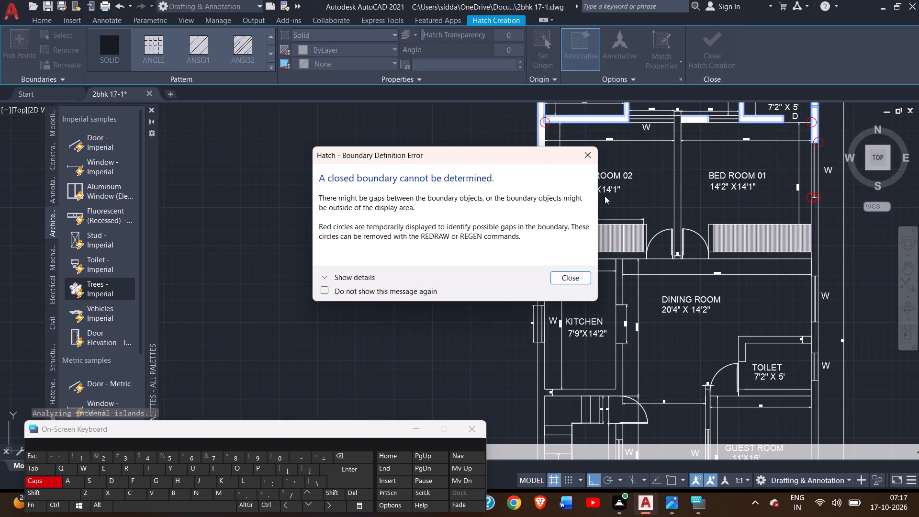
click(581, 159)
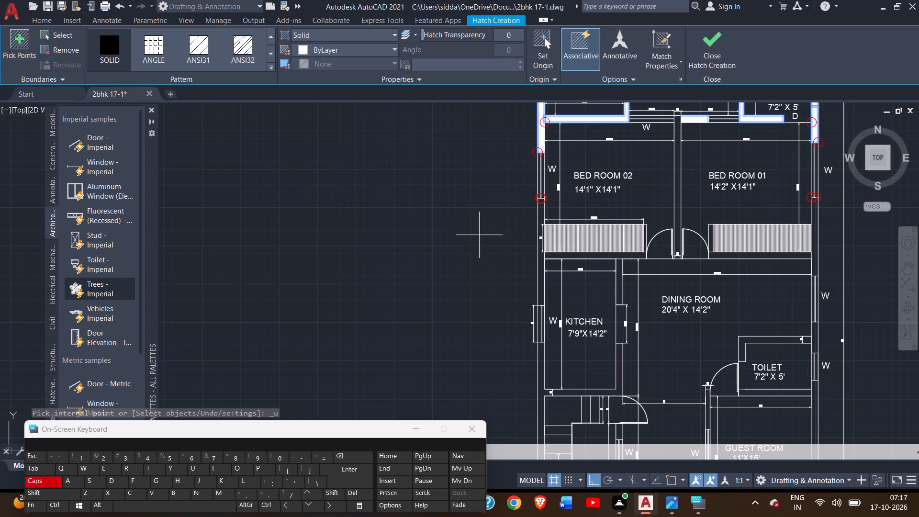
Solid-fill the outer wall from the Bed Room 02 window past the kitchen window, including the connected wall between kitchen and stairs.
click(541, 221)
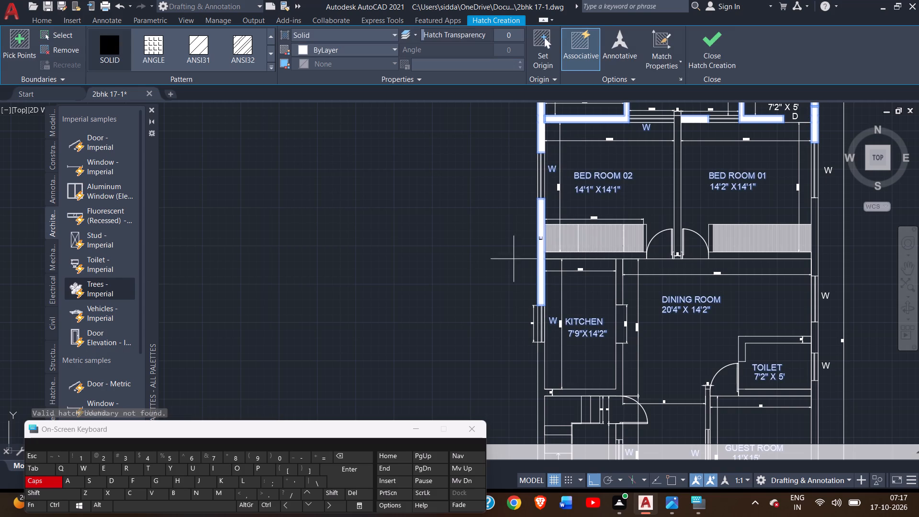
middle_drag(534, 314, 527, 227)
scroll(532, 279, up, 2)
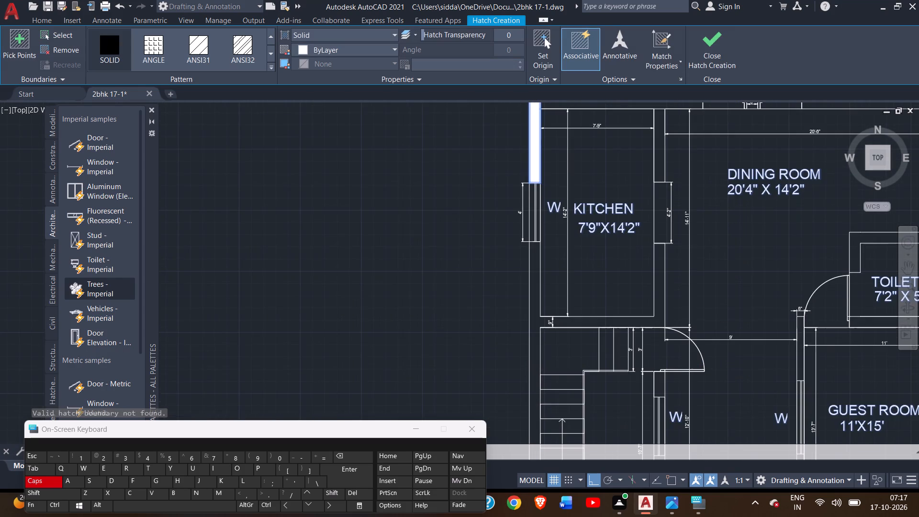
click(532, 279)
Add solid fill to the wall between the car porch and the entrance room, on both sides of its window.
scroll(505, 337, down, 1)
middle_drag(505, 337, 495, 244)
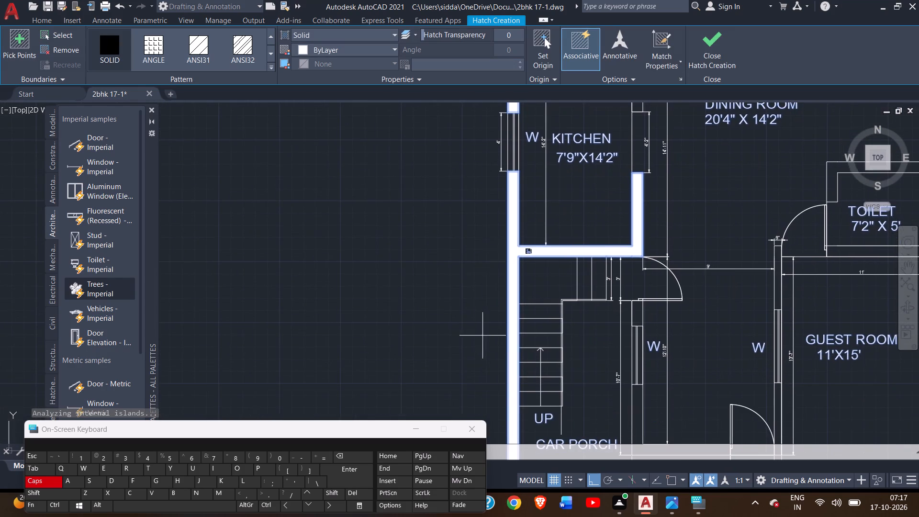
middle_drag(481, 327, 490, 212)
scroll(516, 362, down, 2)
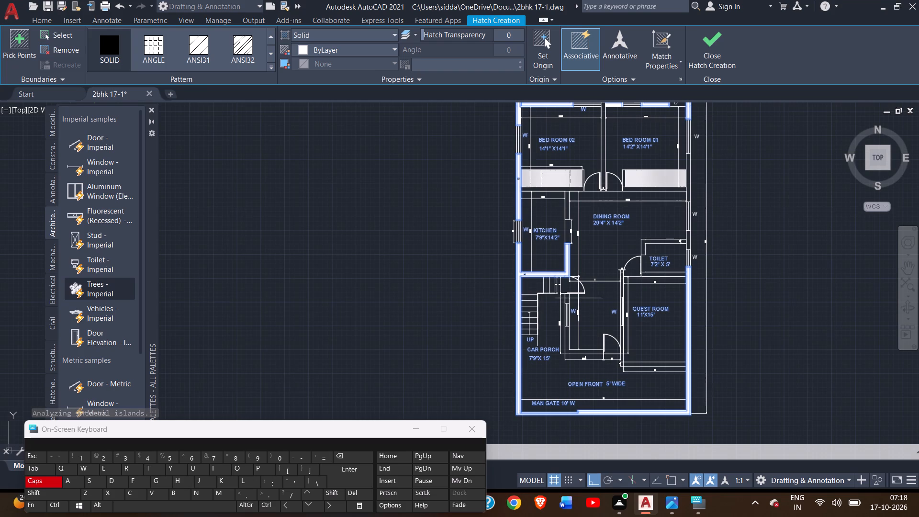
scroll(569, 296, up, 4)
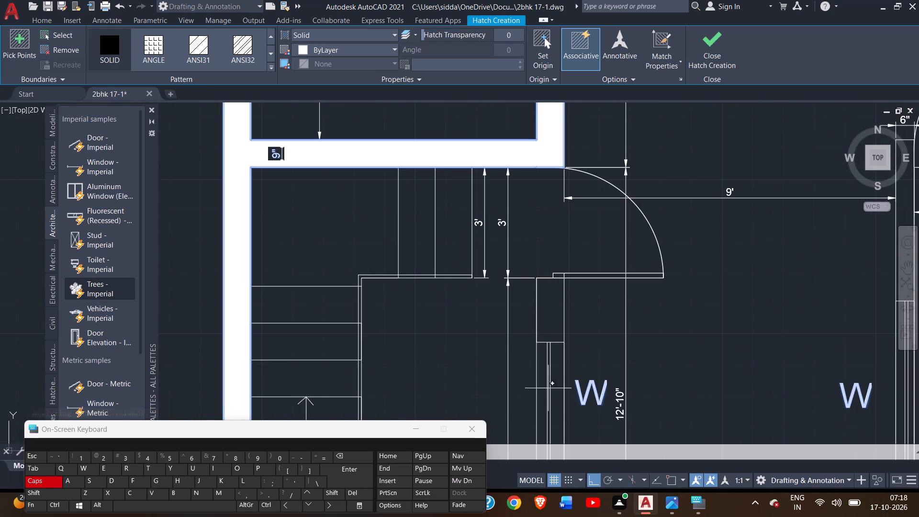
click(545, 320)
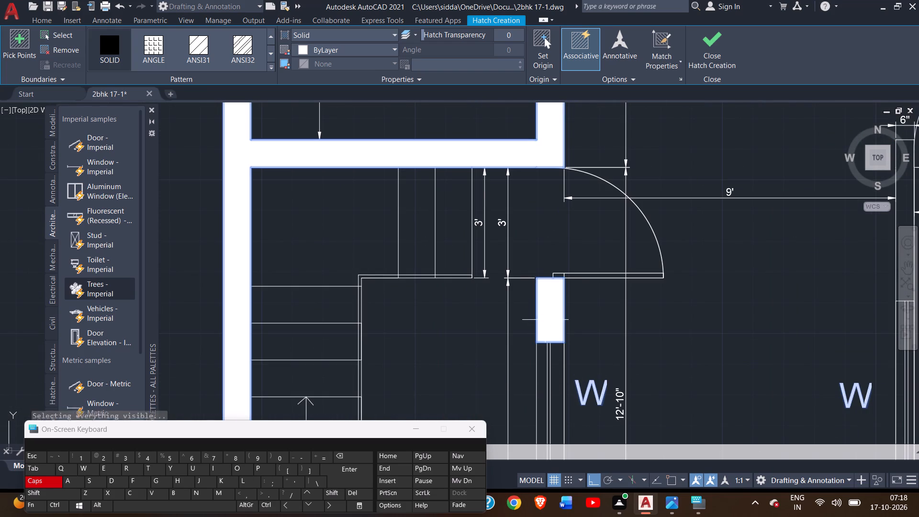
middle_drag(526, 382, 547, 258)
scroll(547, 280, down, 1)
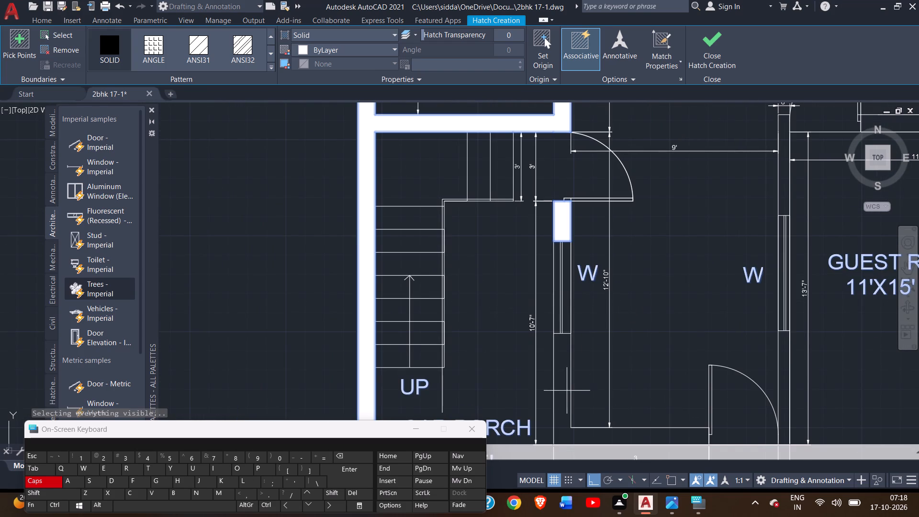
click(563, 383)
Add solid fill to the guest room partition wall below and above its window.
middle_drag(601, 393, 517, 295)
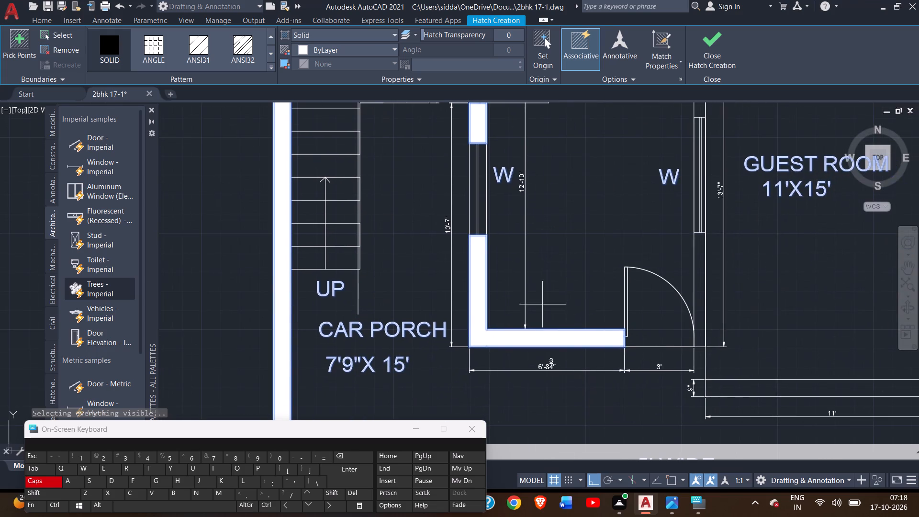
click(703, 266)
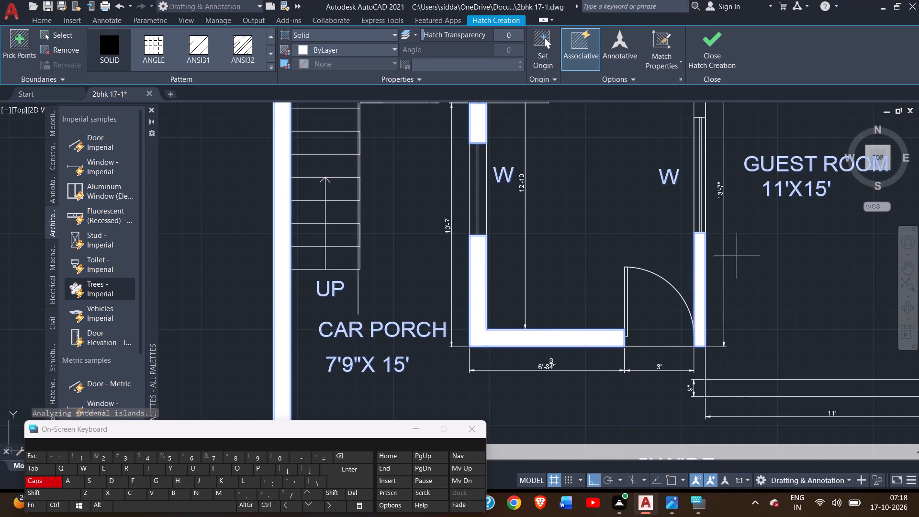
middle_drag(758, 248, 737, 409)
double_click(680, 253)
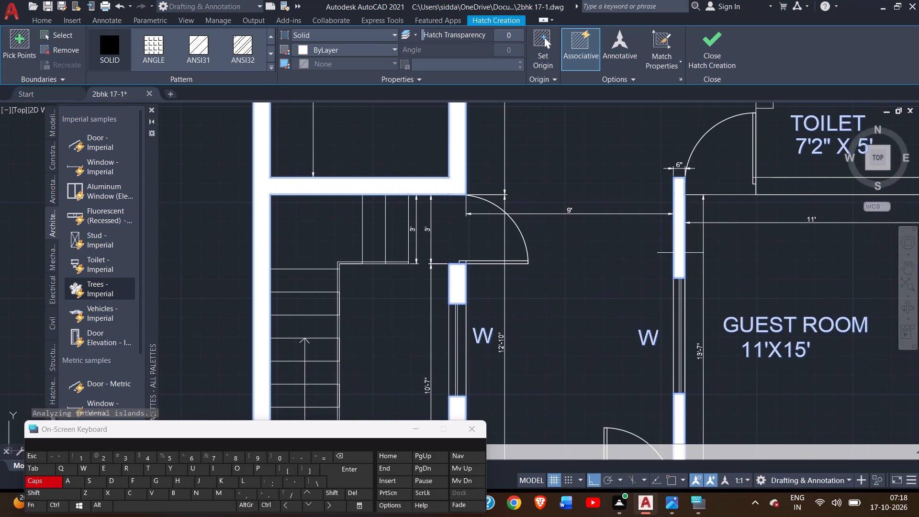
Add solid fill to the toilet's walls beside the dining room and guest room, and the outer wall section above its window.
middle_drag(738, 255, 681, 369)
double_click(709, 211)
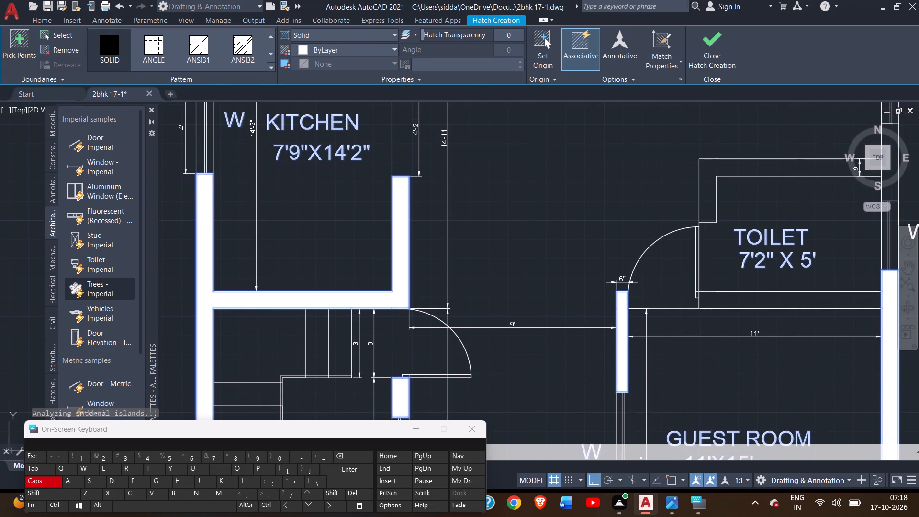
click(729, 300)
middle_drag(782, 255, 571, 307)
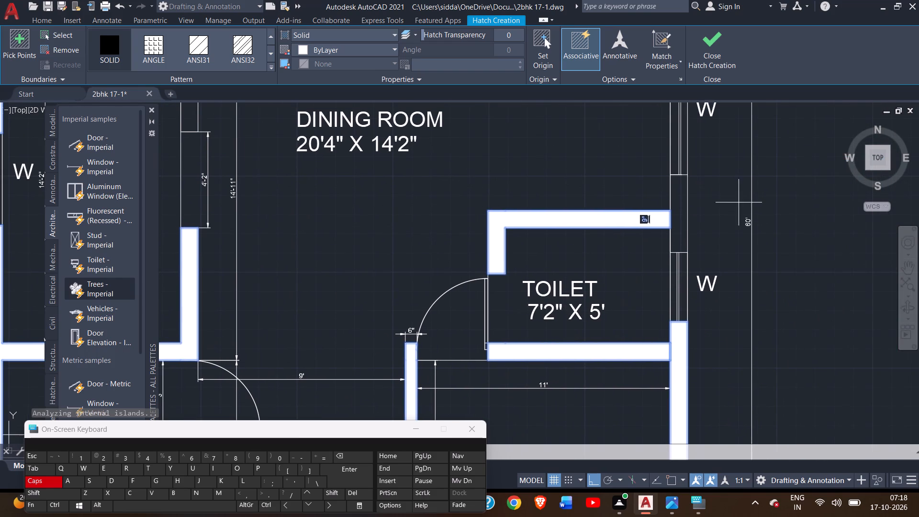
click(682, 222)
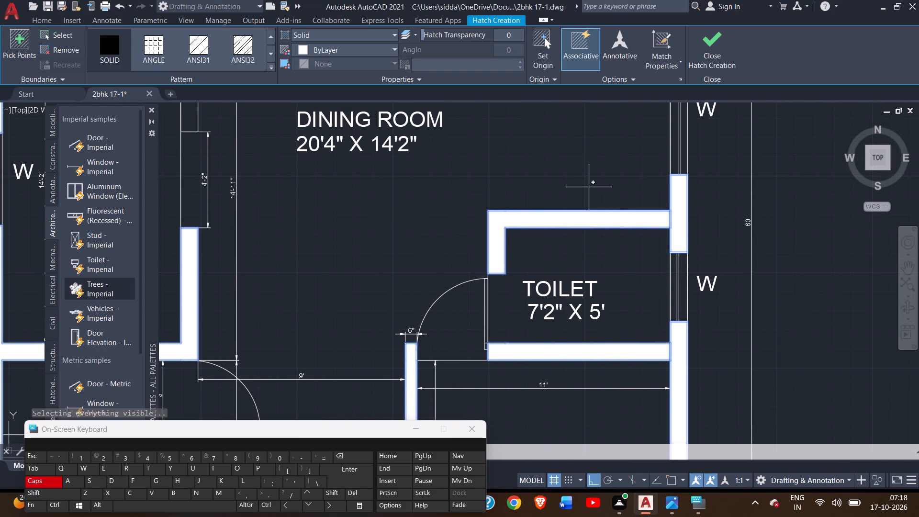
Add solid fill to the wall between the kitchen and dining room, above the kitchen opening.
scroll(589, 187, down, 1)
middle_drag(583, 173, 647, 309)
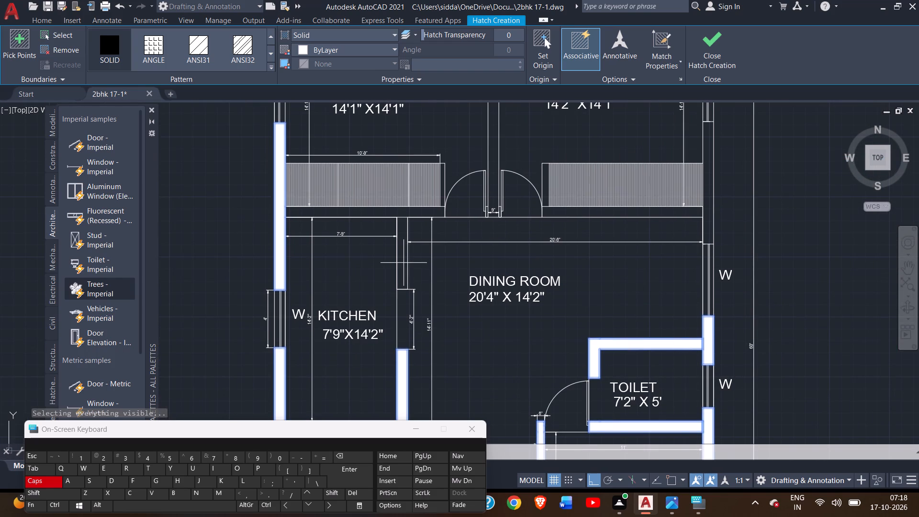
double_click(403, 262)
middle_drag(473, 266, 664, 316)
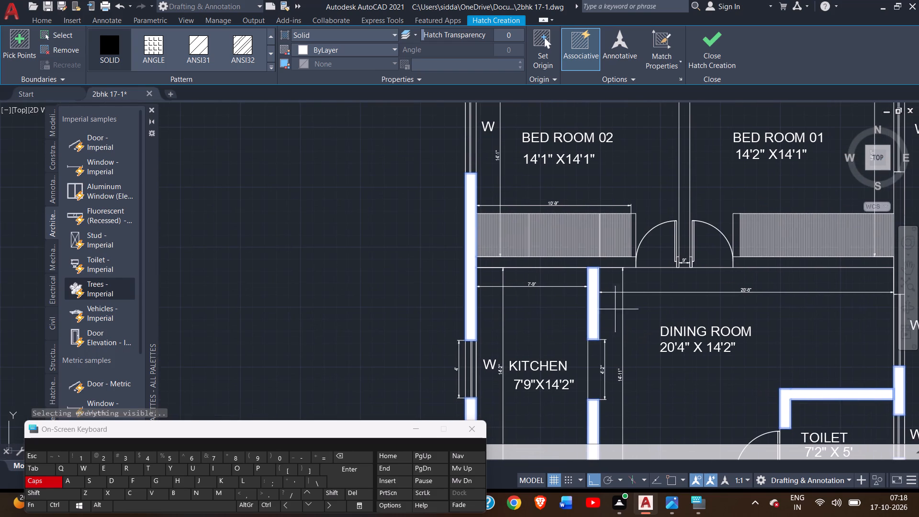
Add solid fill to the walls below Bed Room 02 and Bed Room 01, and the outer wall between the Bed Room 01 and dining room windows.
scroll(533, 322, up, 1)
click(580, 228)
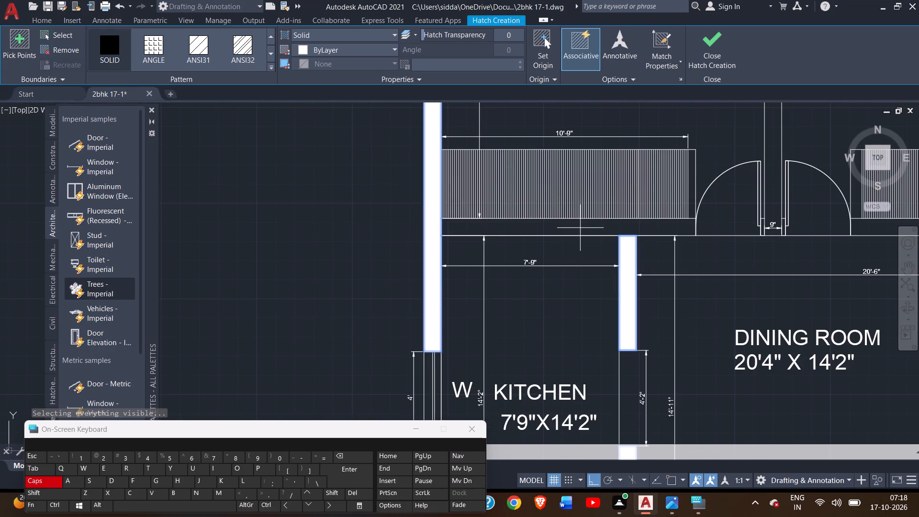
middle_drag(741, 259, 482, 300)
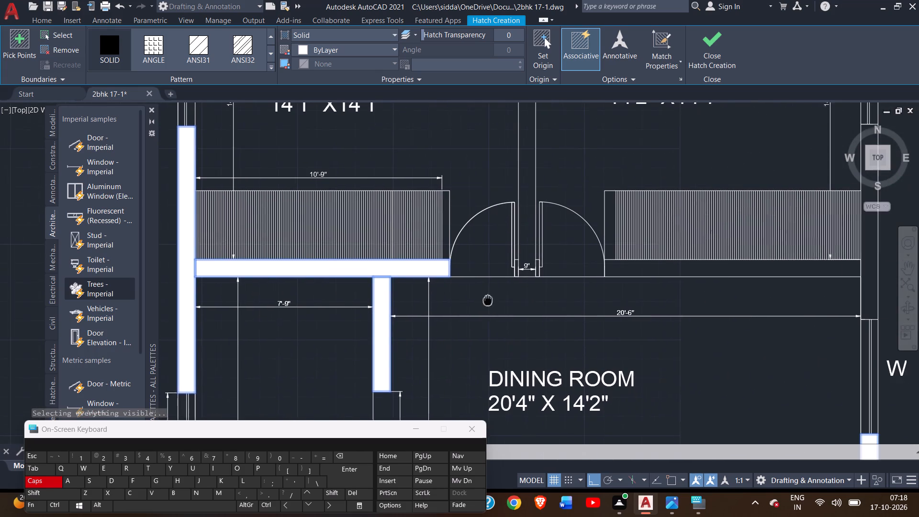
middle_drag(482, 300, 484, 300)
click(658, 263)
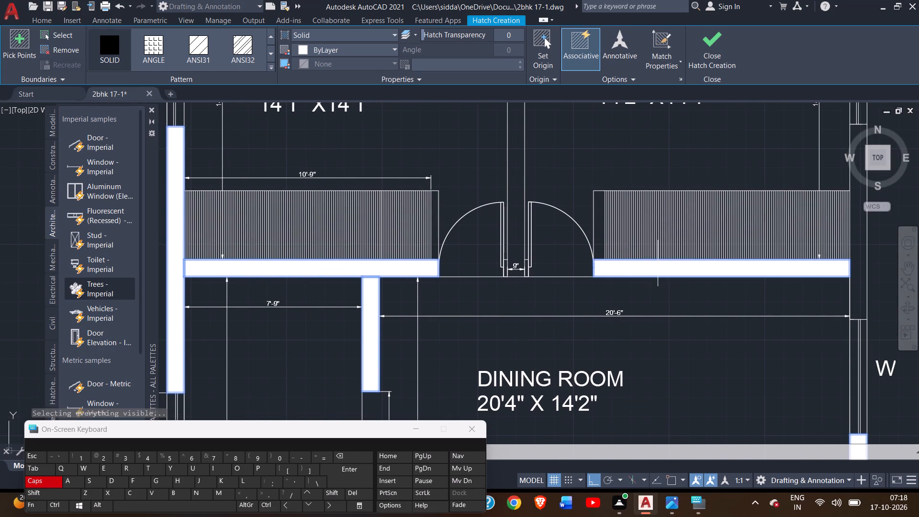
scroll(686, 308, down, 1)
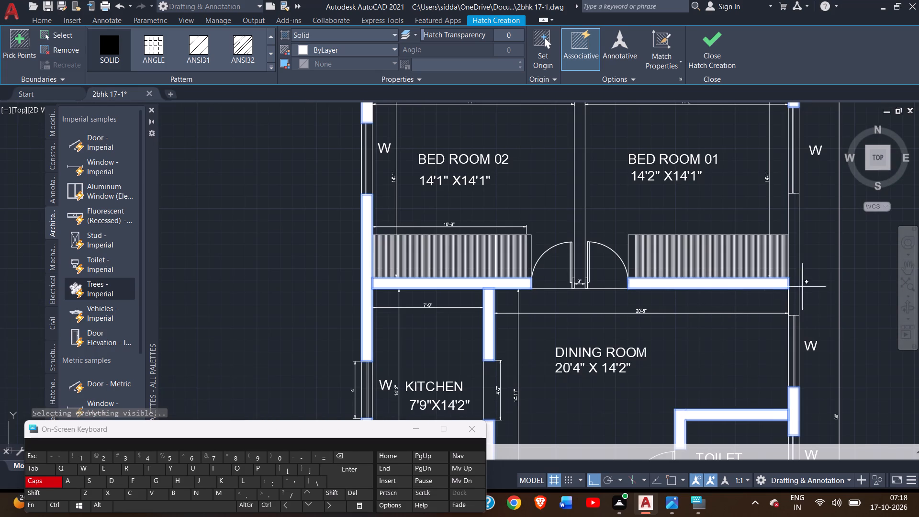
double_click(797, 268)
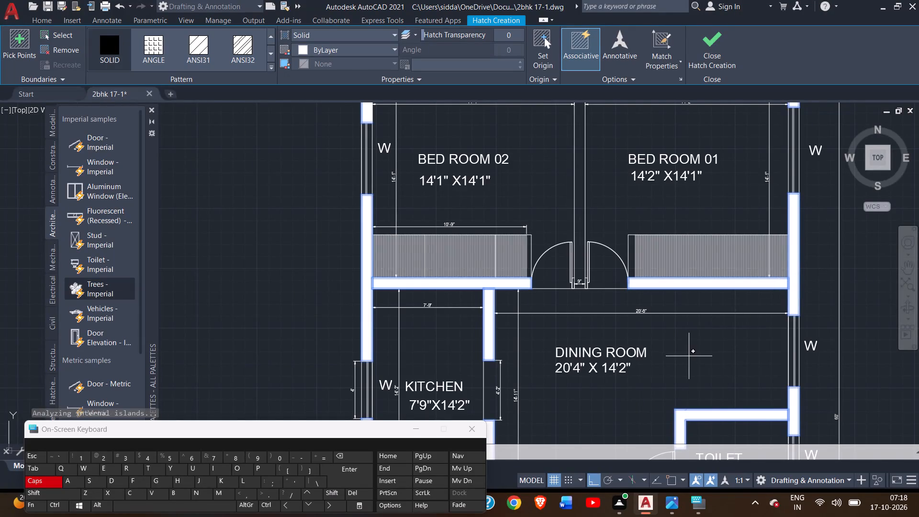
Add solid fill to the partition wall between Bed Room 02 and Bed Room 01.
scroll(689, 358, down, 1)
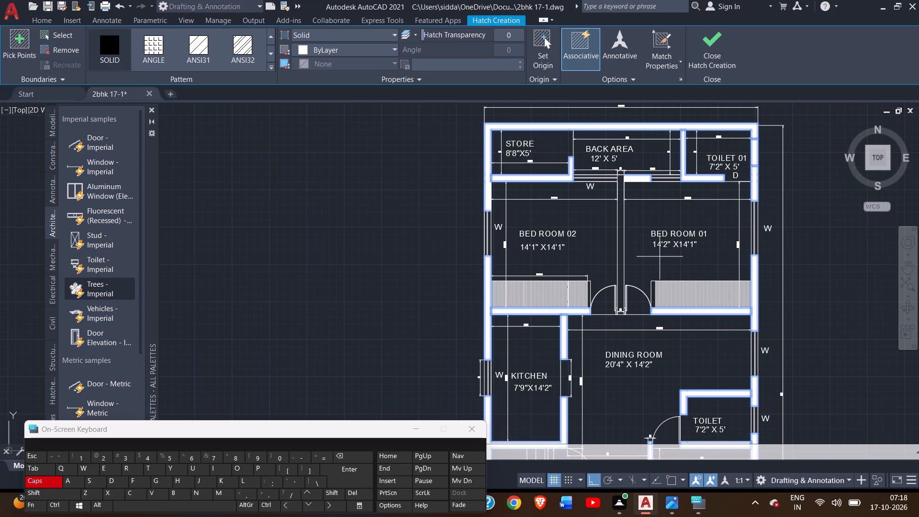
scroll(645, 223, up, 2)
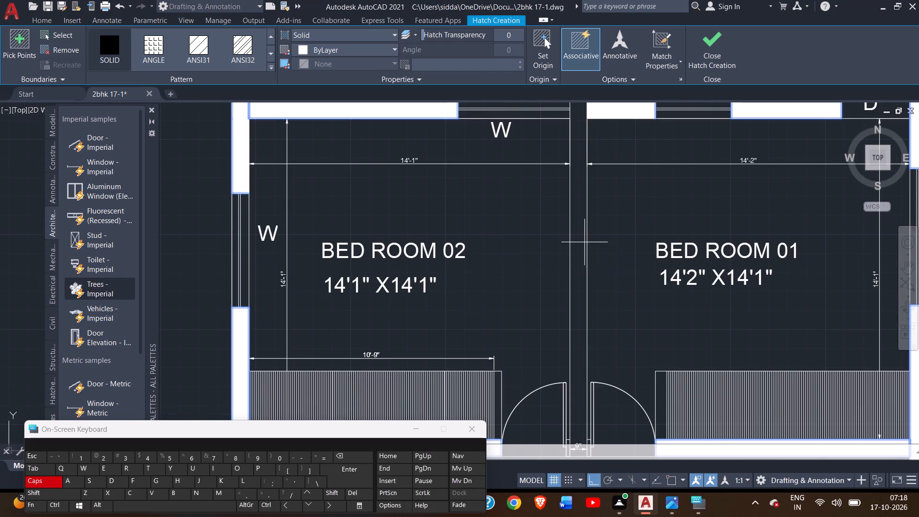
drag(577, 240, 578, 246)
click(578, 248)
scroll(593, 298, down, 3)
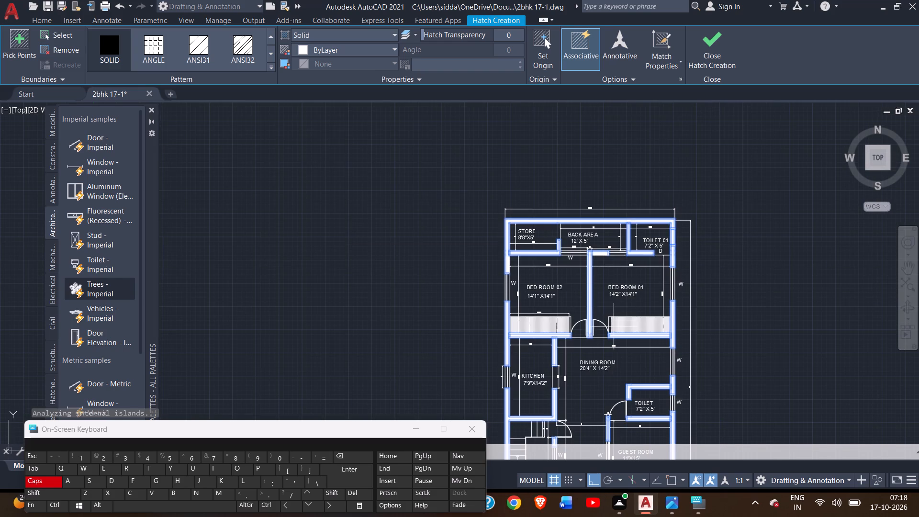
scroll(575, 257, up, 5)
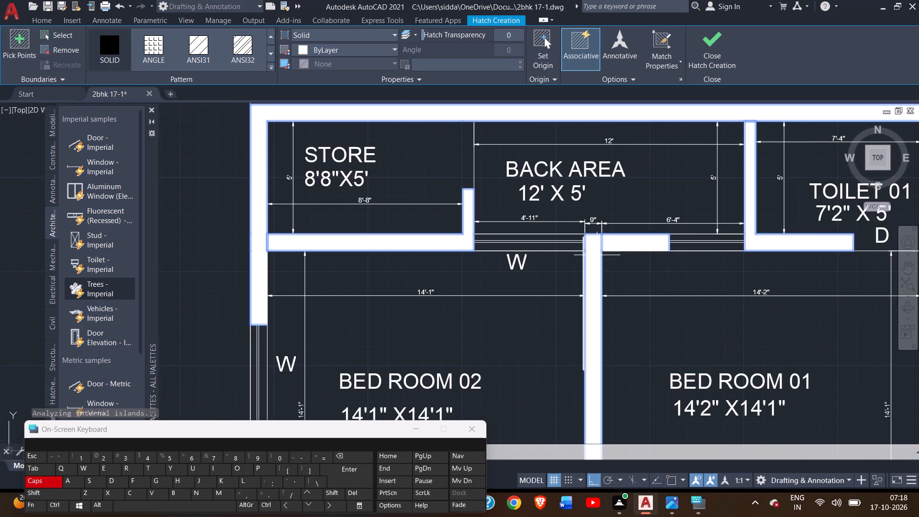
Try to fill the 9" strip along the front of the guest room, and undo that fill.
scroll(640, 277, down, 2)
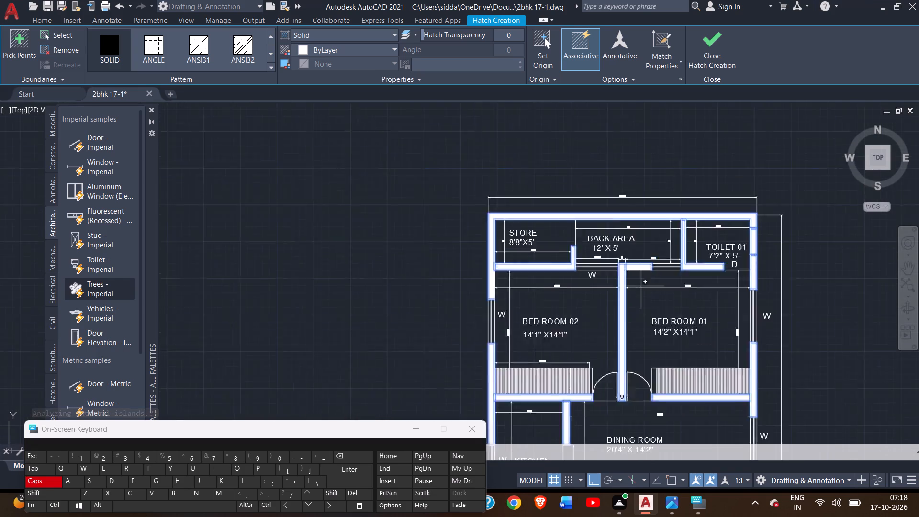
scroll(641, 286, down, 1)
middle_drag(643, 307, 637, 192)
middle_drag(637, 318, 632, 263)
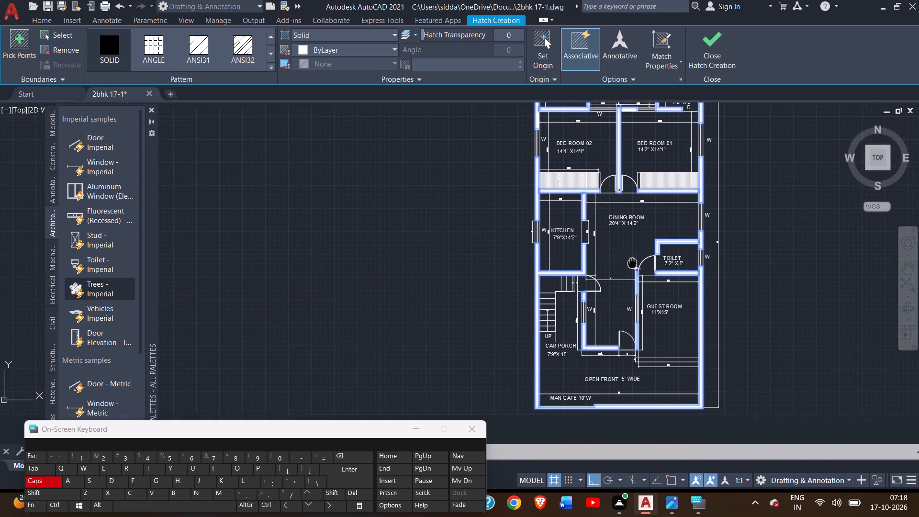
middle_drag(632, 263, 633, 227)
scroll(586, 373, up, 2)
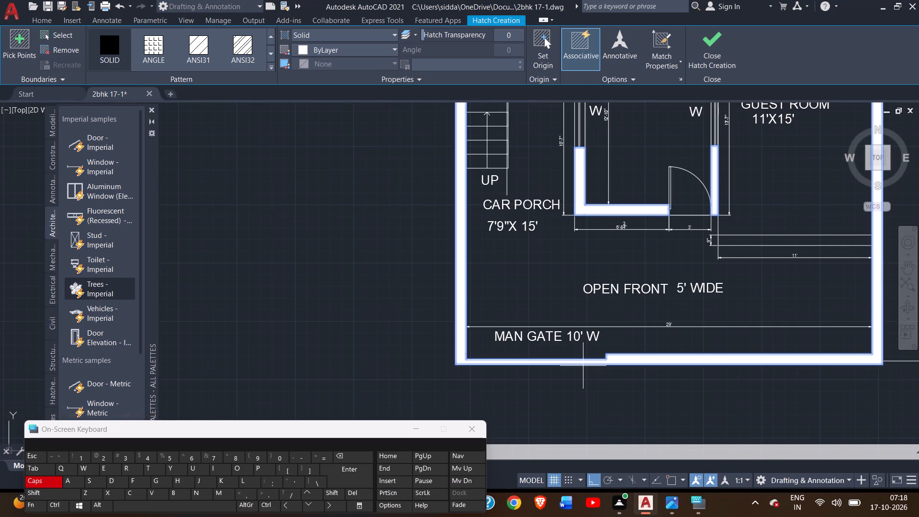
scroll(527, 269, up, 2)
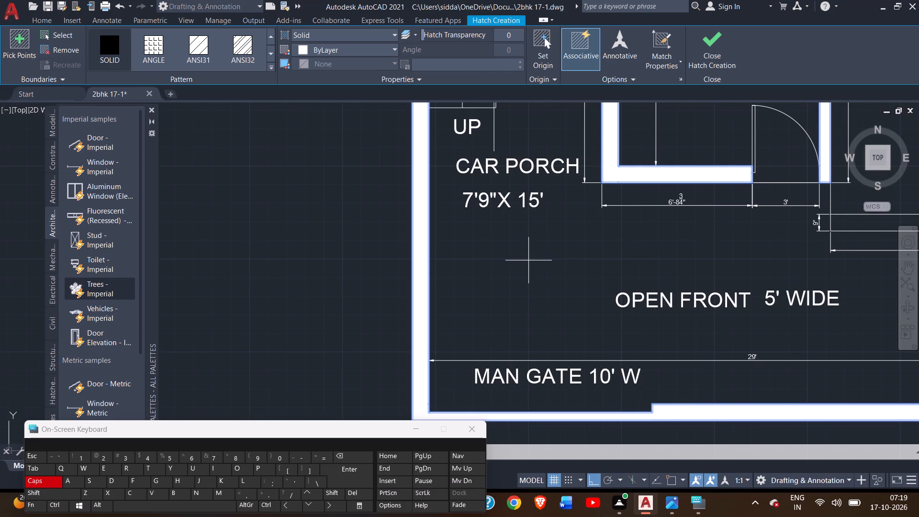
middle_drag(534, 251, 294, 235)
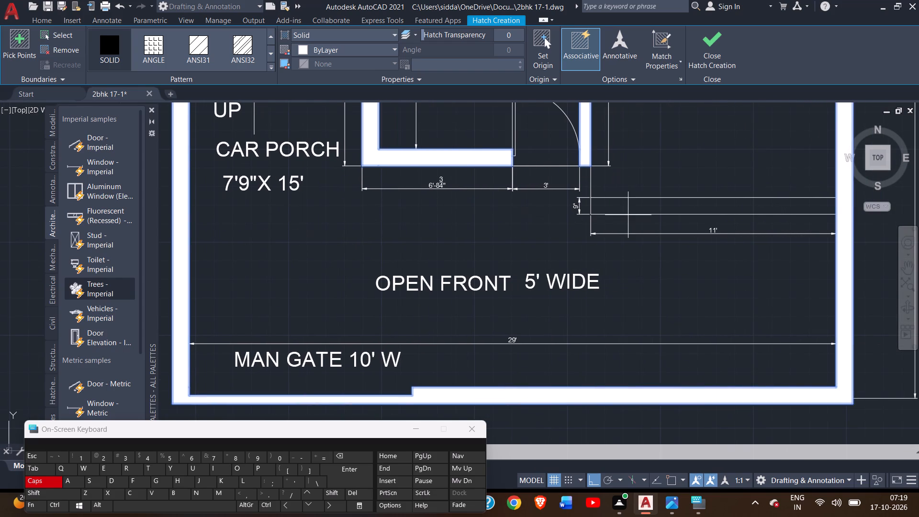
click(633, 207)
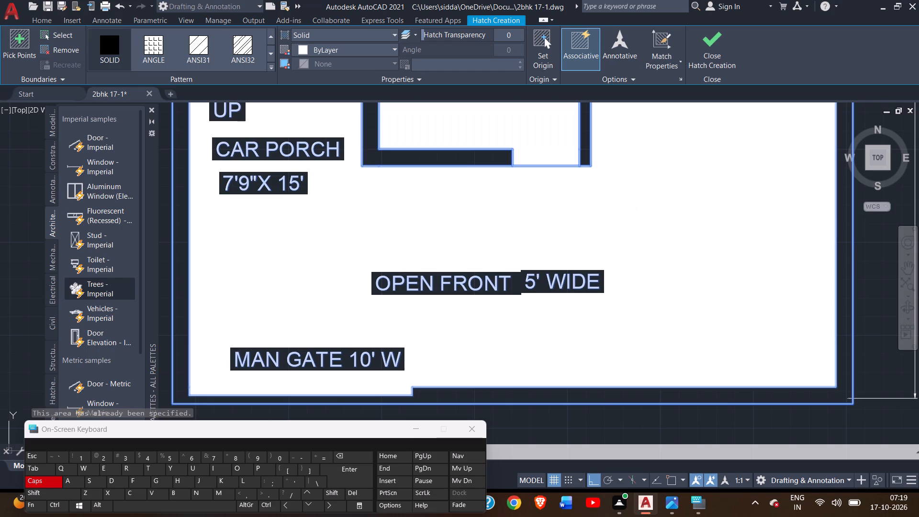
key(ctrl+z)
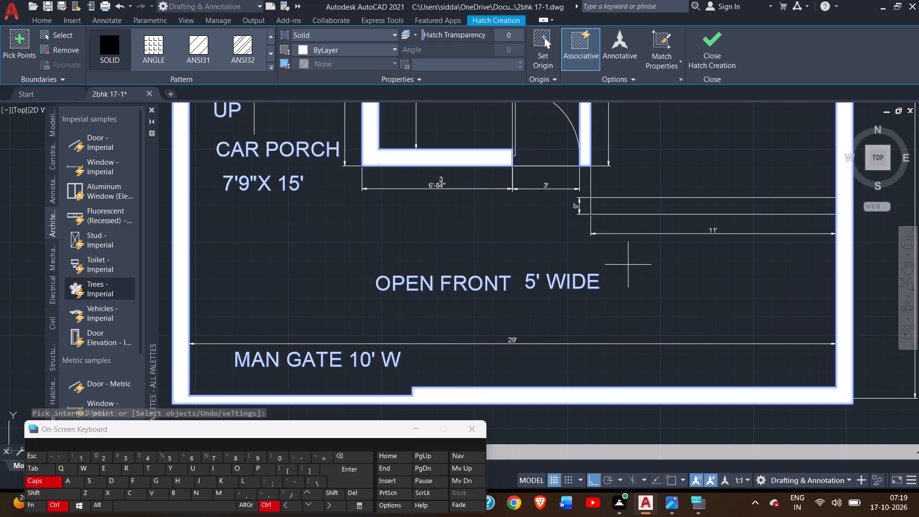
Accept the wall fills and end the Hatch command.
middle_drag(620, 265, 475, 280)
right_click(413, 256)
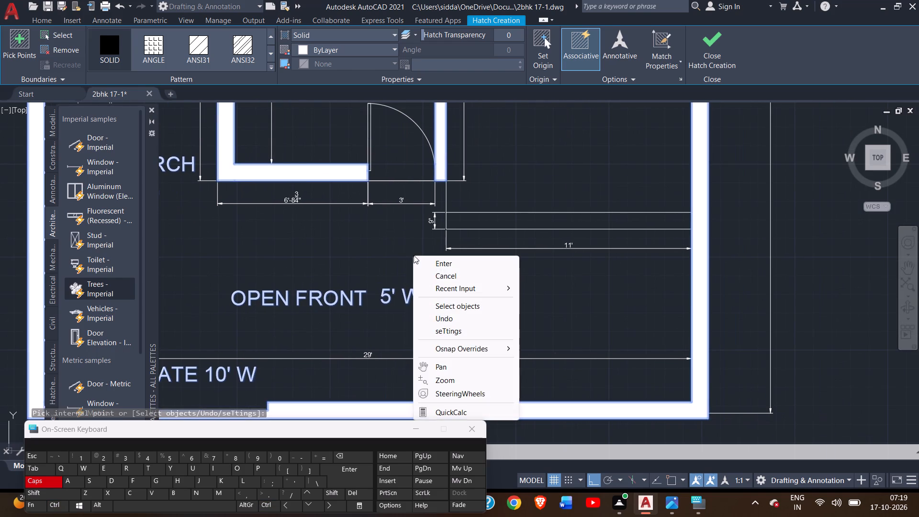
double_click(425, 264)
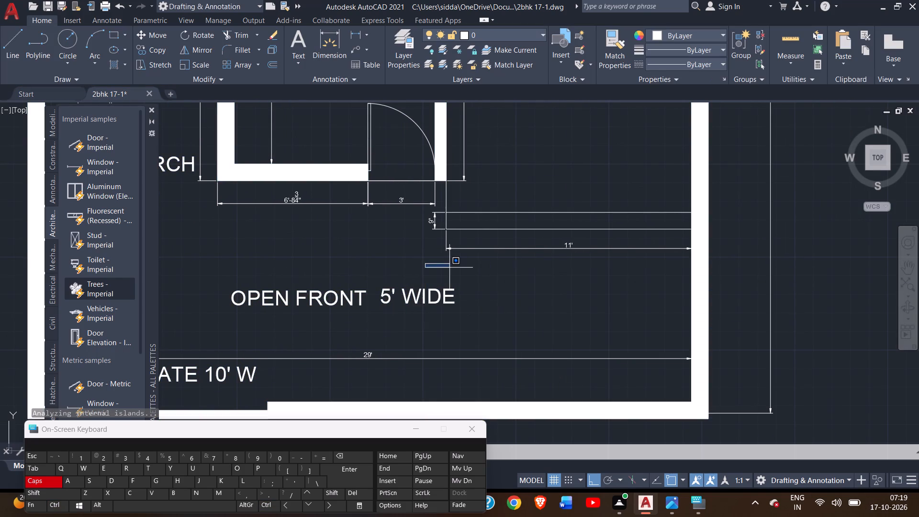
double_click(448, 266)
Trace a closed 11' by 9" line outline around the strip along the front of the guest room.
scroll(415, 234, up, 2)
middle_drag(419, 236, 199, 347)
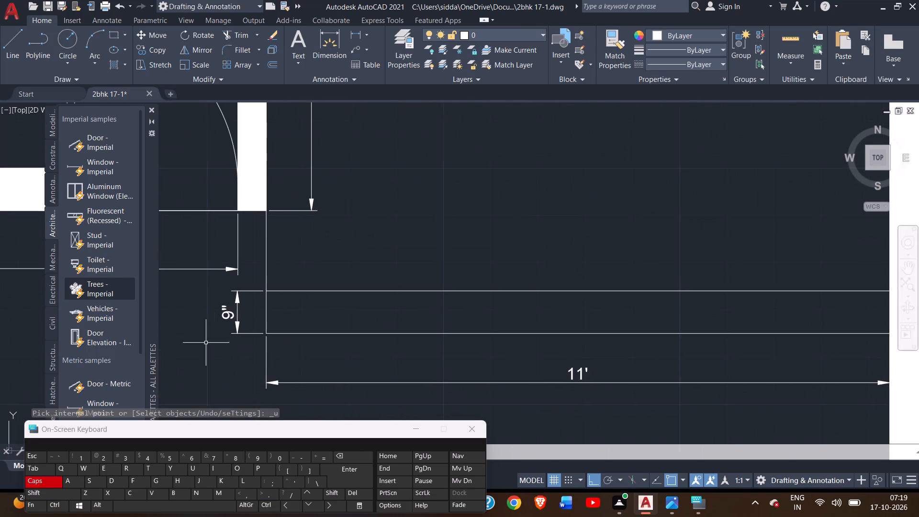
scroll(235, 321, up, 2)
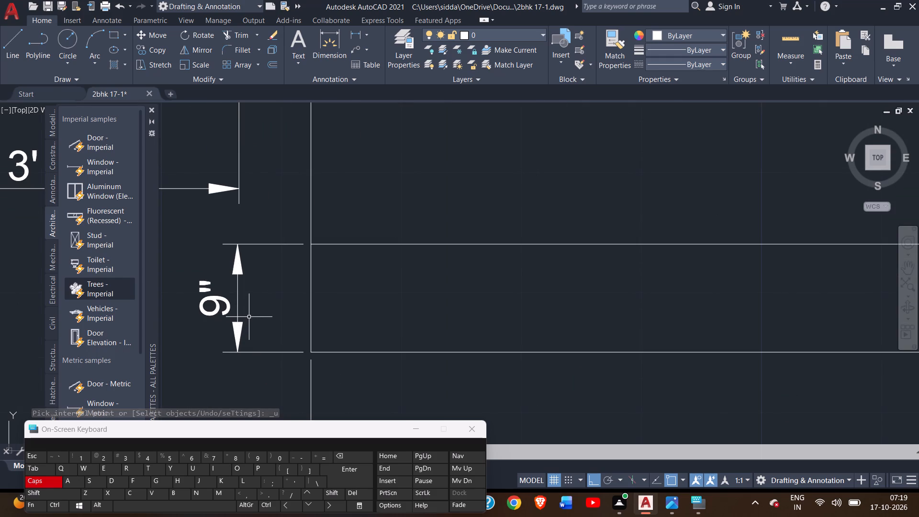
click(4, 53)
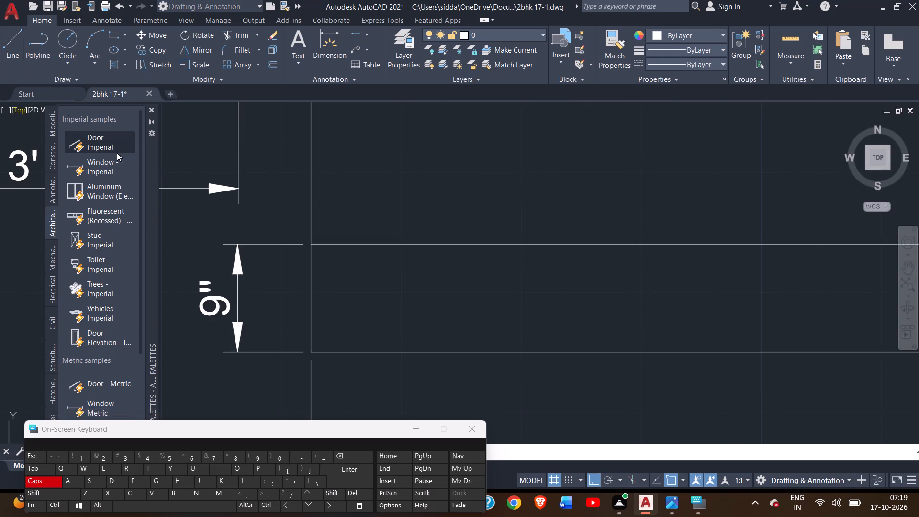
click(308, 349)
scroll(437, 349, down, 1)
middle_drag(437, 349, 266, 360)
scroll(251, 350, down, 2)
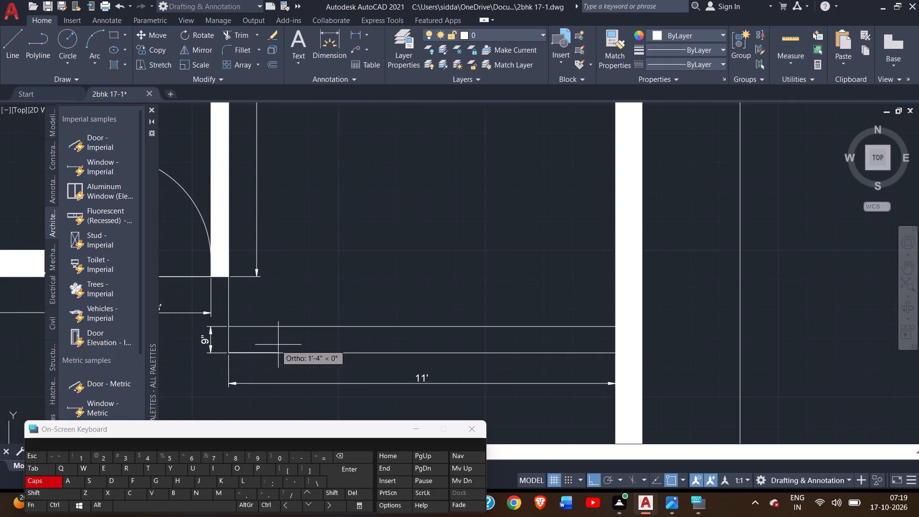
click(618, 354)
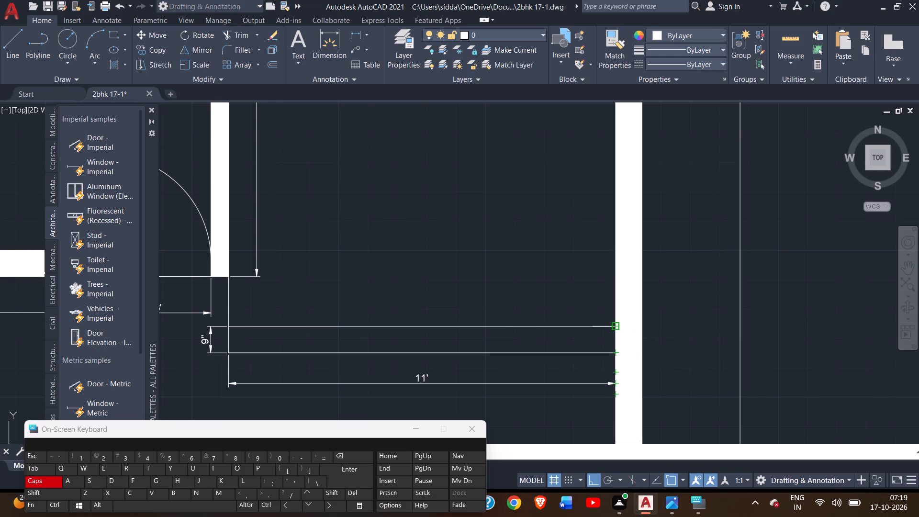
click(616, 328)
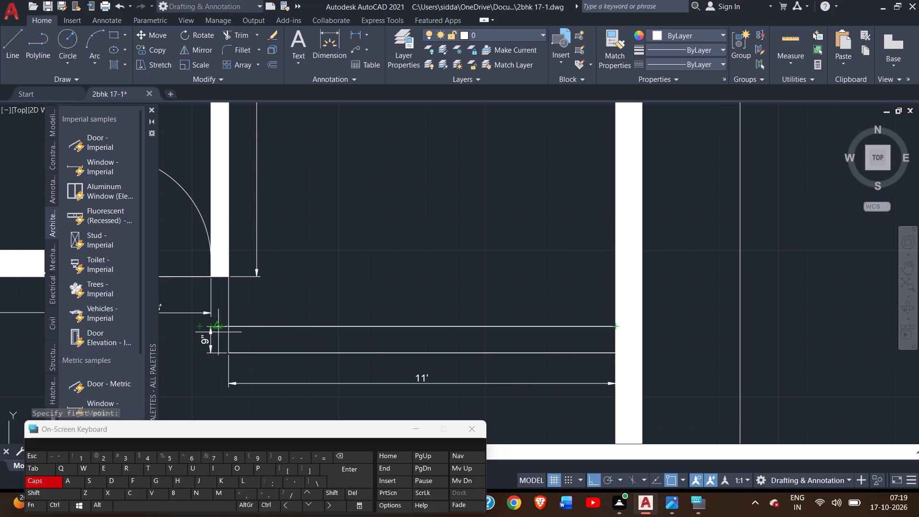
double_click(230, 326)
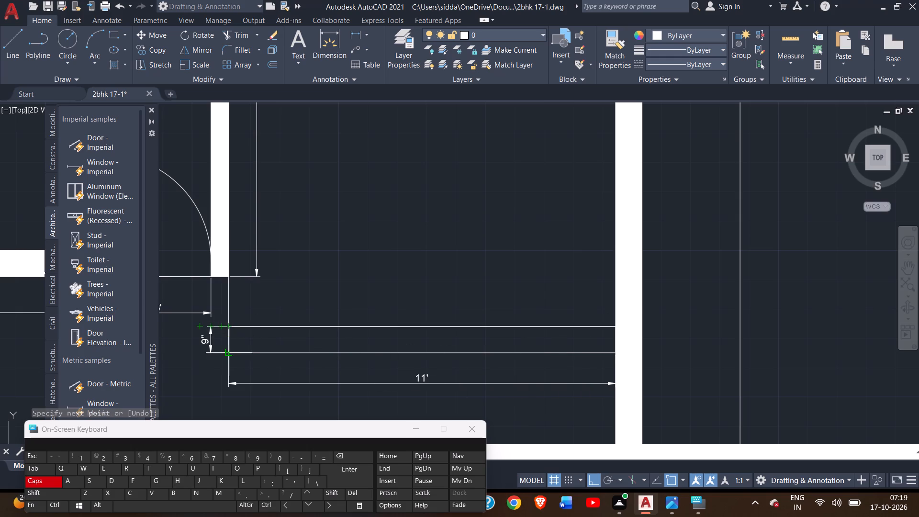
click(227, 354)
right_click(236, 340)
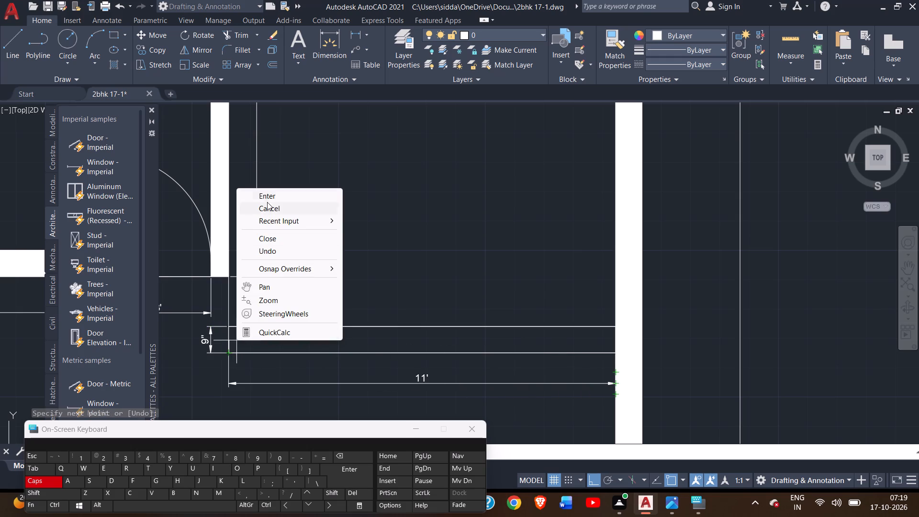
double_click(267, 202)
click(339, 119)
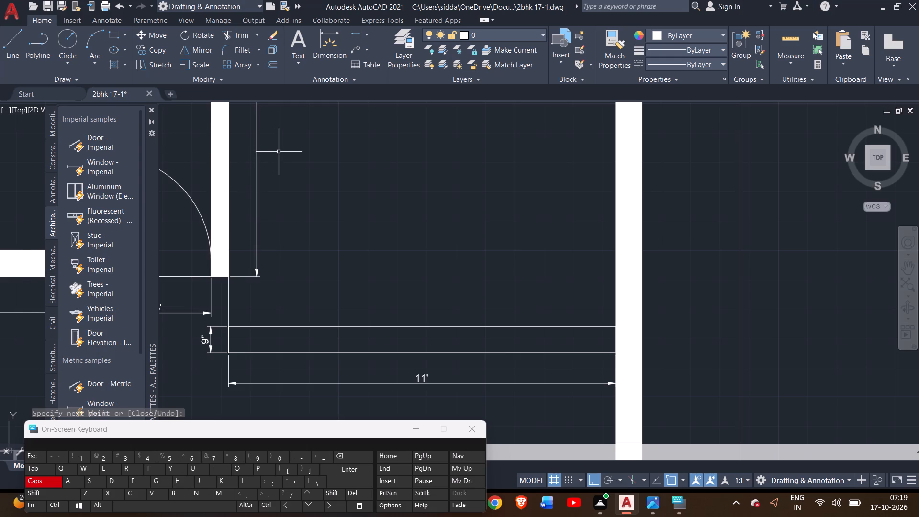
Examine the wall fills across the whole plan, from the guest room and entrance up to the bedrooms, store and back area.
scroll(279, 152, down, 3)
middle_drag(293, 164, 322, 326)
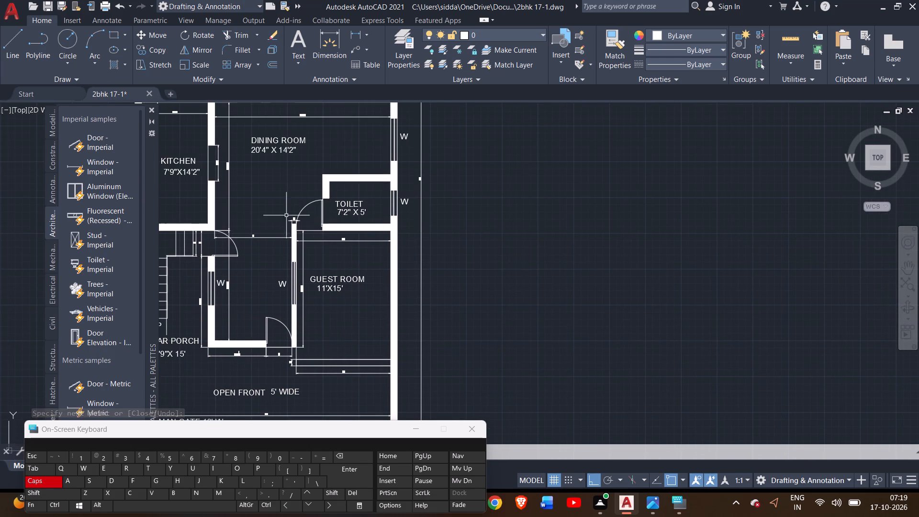
middle_drag(284, 194, 386, 276)
scroll(314, 322, up, 3)
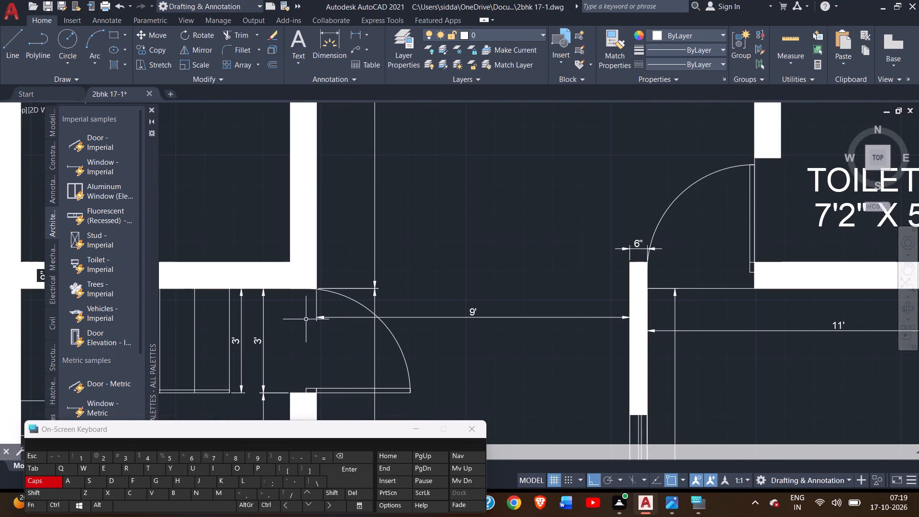
middle_drag(306, 319, 309, 416)
scroll(313, 291, down, 2)
scroll(388, 226, down, 2)
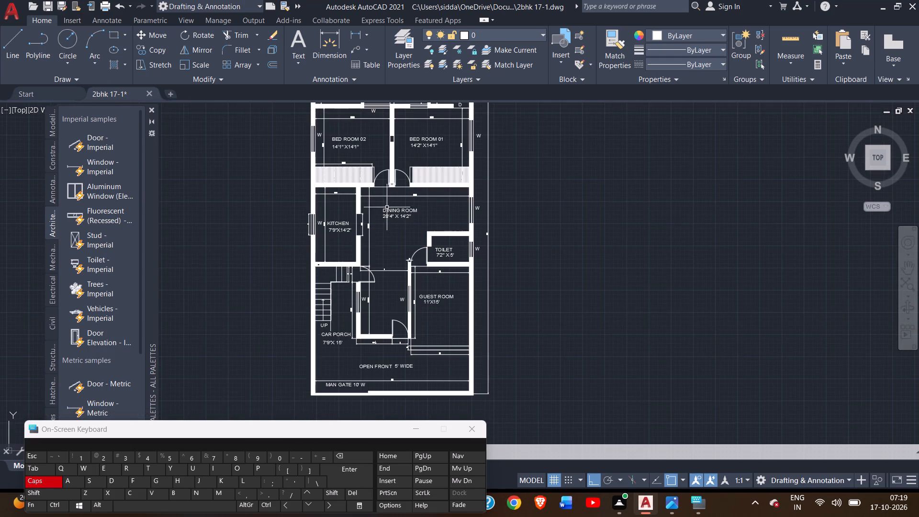
middle_drag(387, 207, 395, 312)
scroll(370, 240, up, 3)
scroll(354, 305, up, 1)
middle_drag(354, 305, 434, 146)
scroll(425, 163, up, 1)
scroll(375, 339, up, 1)
scroll(394, 265, up, 1)
scroll(394, 265, down, 3)
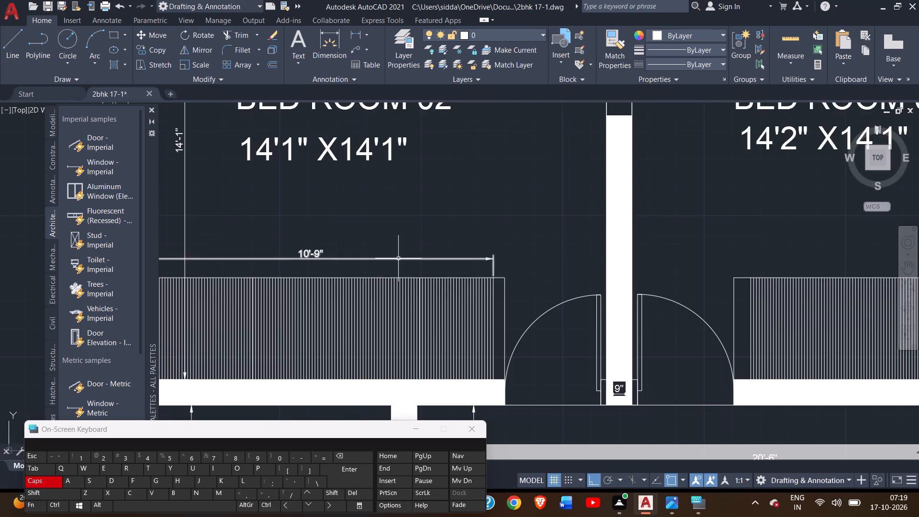
scroll(419, 216, down, 2)
middle_drag(429, 186, 414, 334)
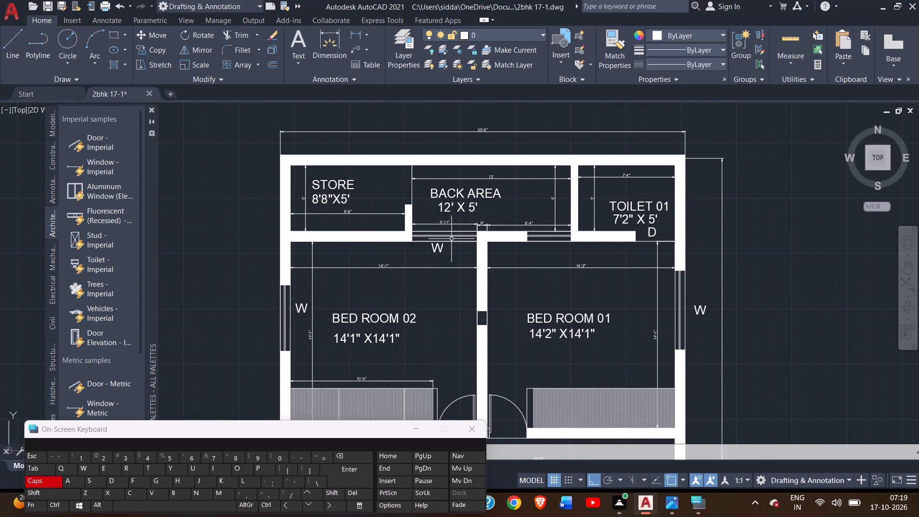
scroll(429, 224, up, 1)
scroll(410, 305, down, 3)
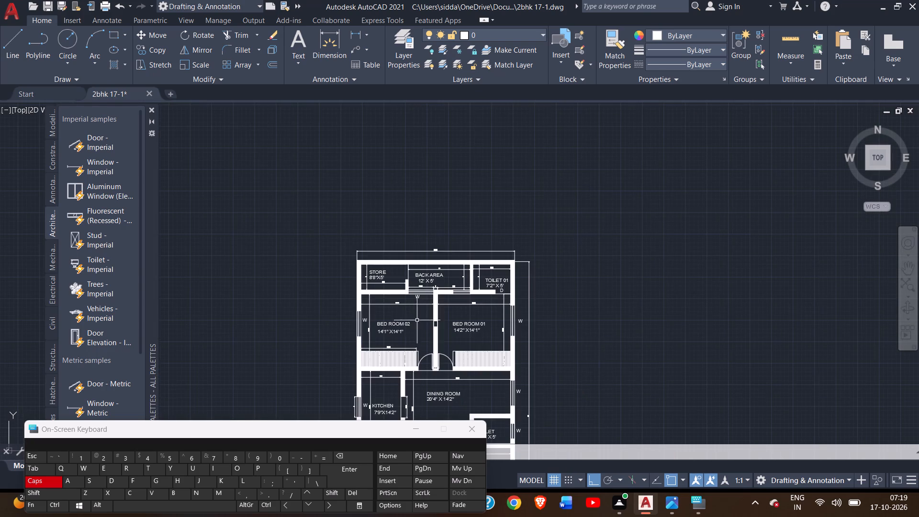
middle_drag(463, 328, 448, 184)
middle_drag(548, 359, 542, 322)
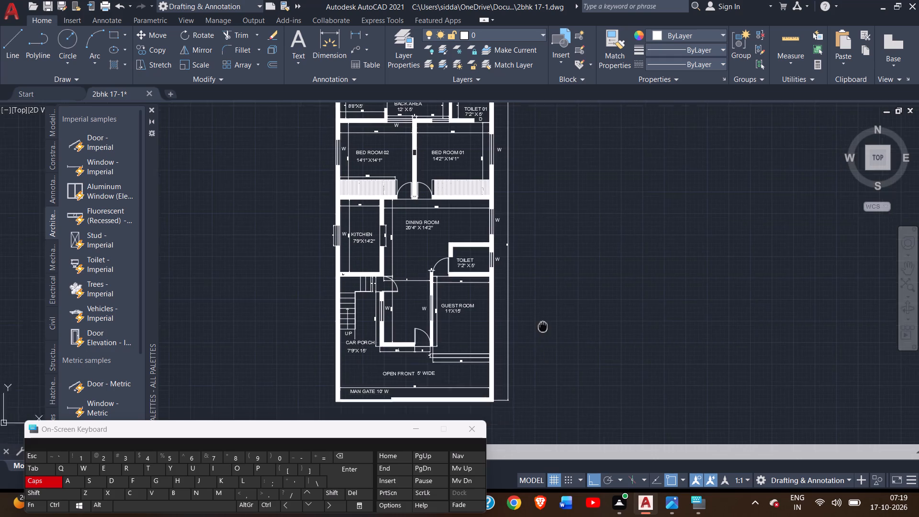
middle_drag(542, 322, 540, 281)
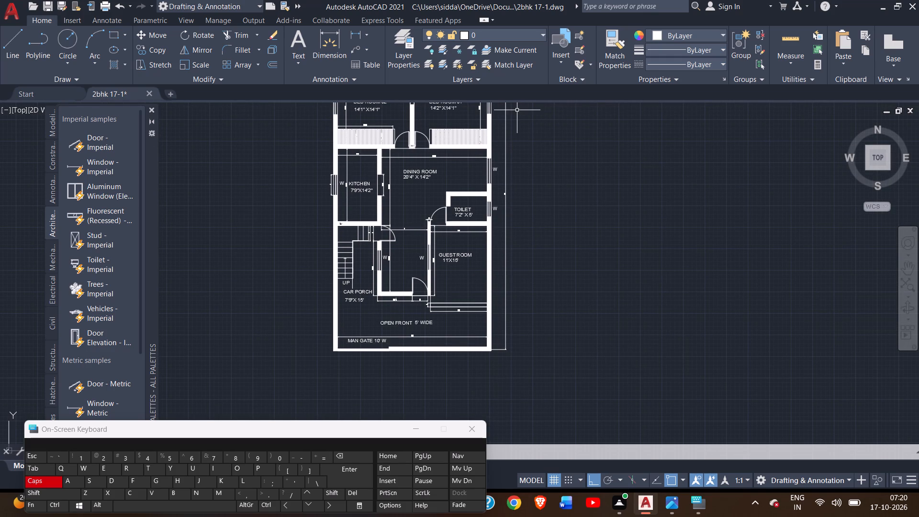
Examine the wall fills around the open front, main entrance door, car porch, entrance passage windows and guest room.
scroll(408, 333, up, 2)
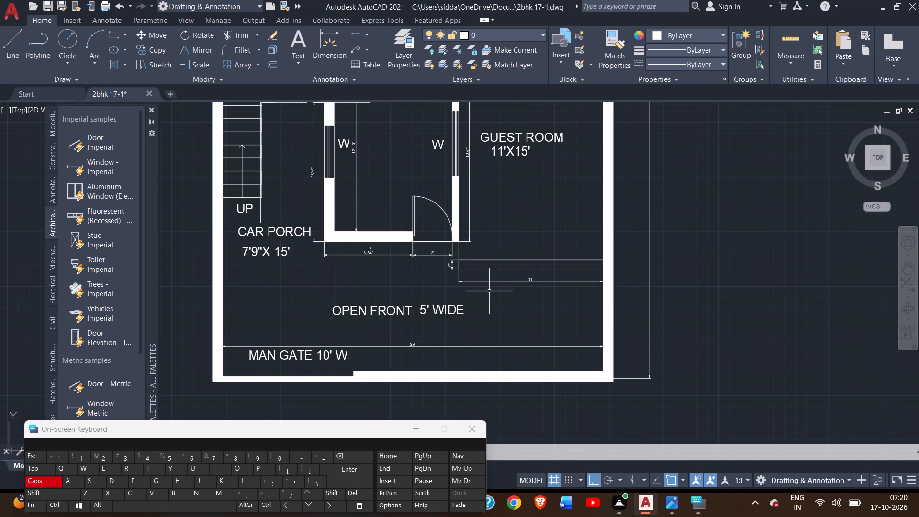
scroll(438, 302, up, 2)
scroll(432, 262, down, 3)
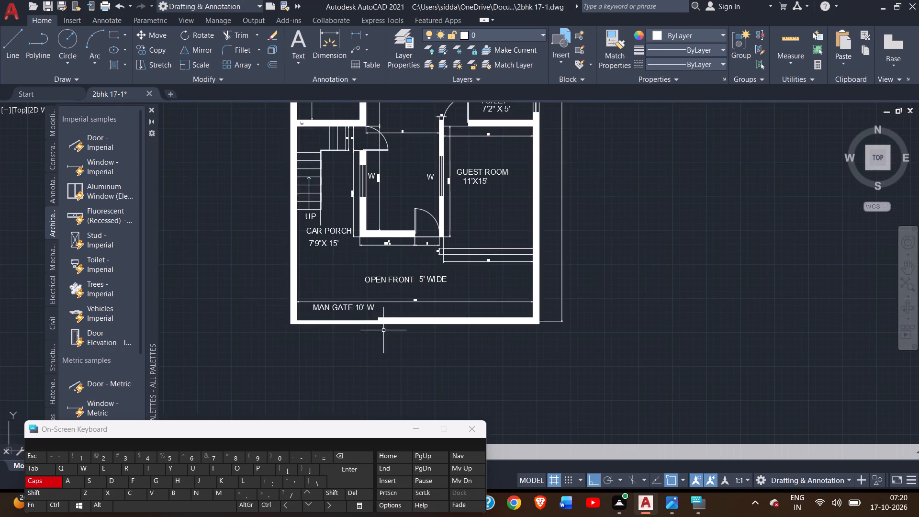
scroll(382, 330, up, 2)
scroll(335, 286, down, 1)
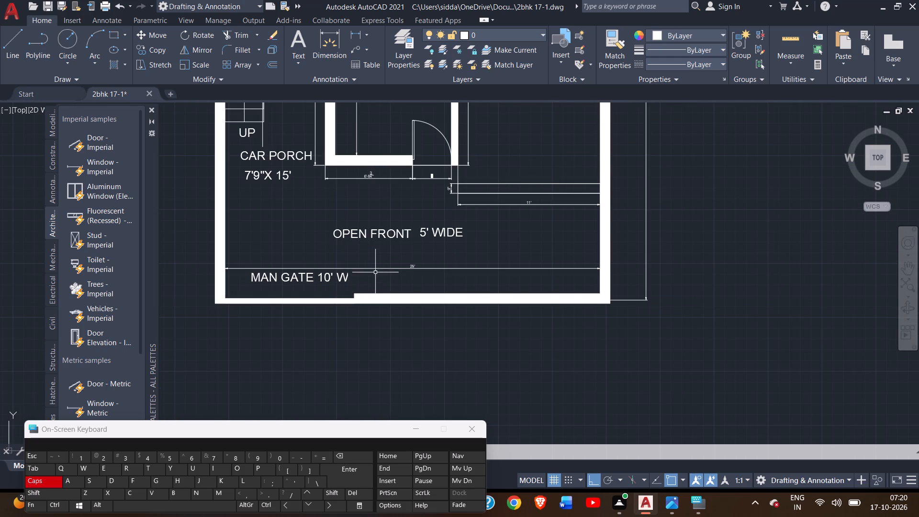
scroll(375, 271, up, 1)
middle_drag(382, 258, 422, 400)
scroll(422, 400, up, 1)
middle_drag(401, 232, 434, 390)
scroll(405, 332, up, 1)
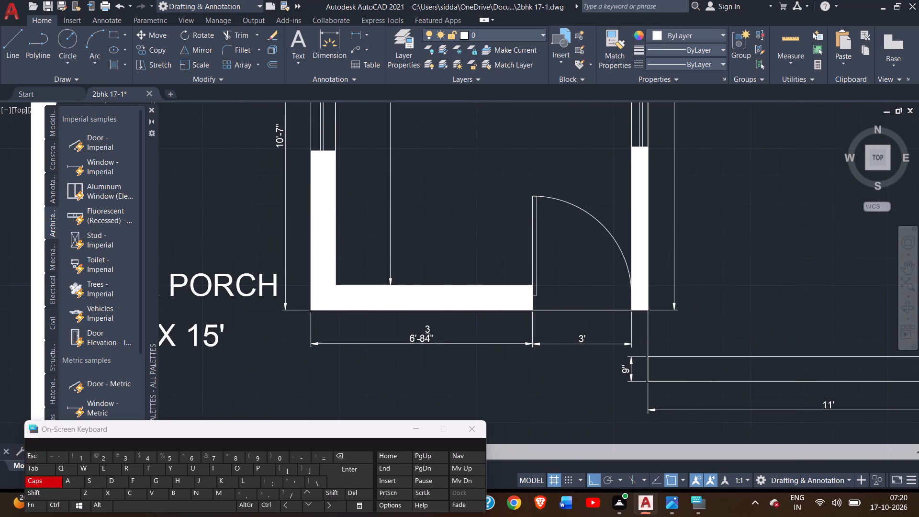
scroll(405, 332, up, 2)
middle_click(401, 292)
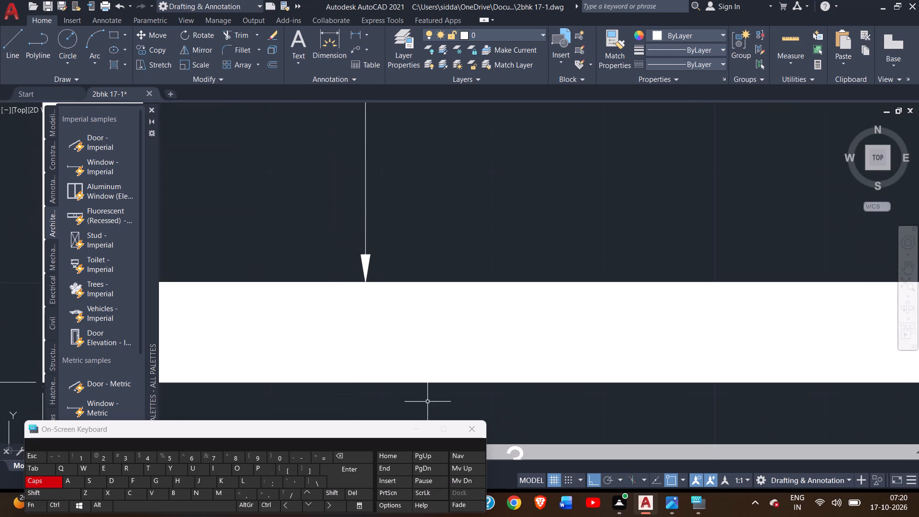
scroll(423, 236, down, 3)
middle_drag(432, 215, 455, 346)
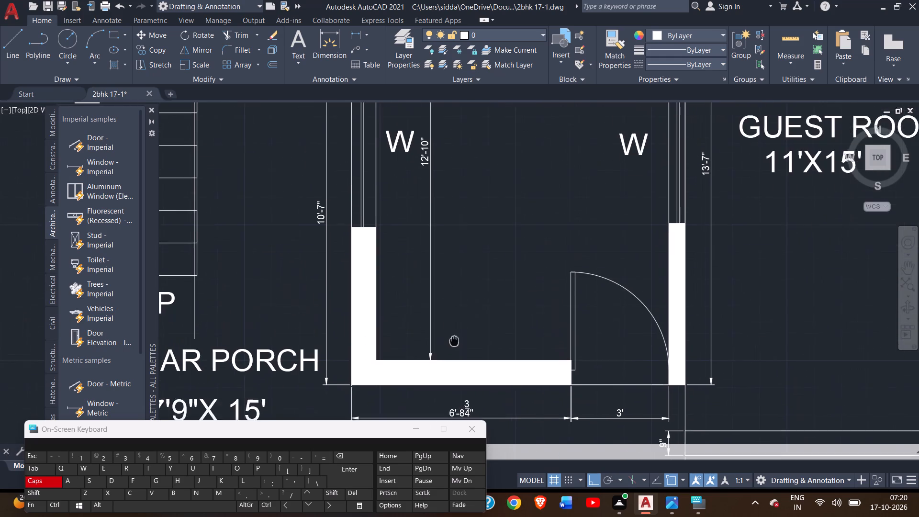
middle_drag(455, 346, 456, 352)
scroll(454, 231, down, 2)
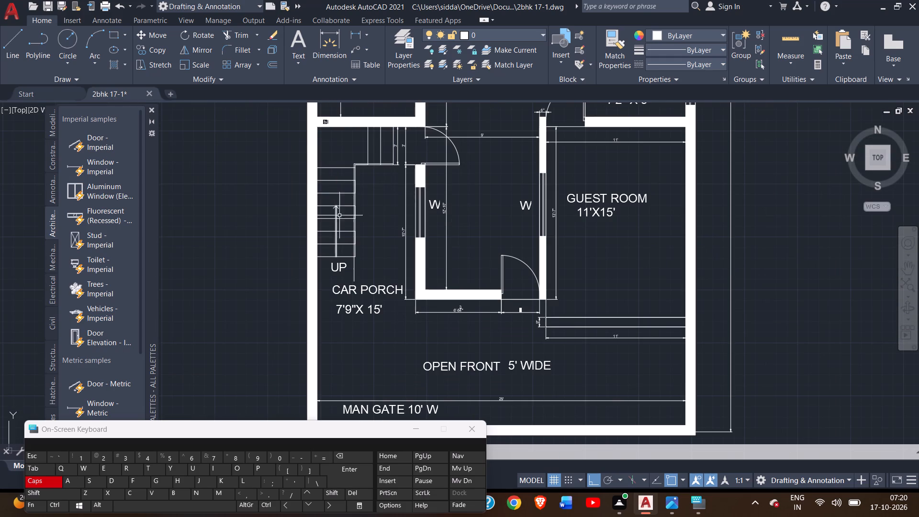
scroll(375, 215, up, 2)
middle_drag(572, 234, 427, 282)
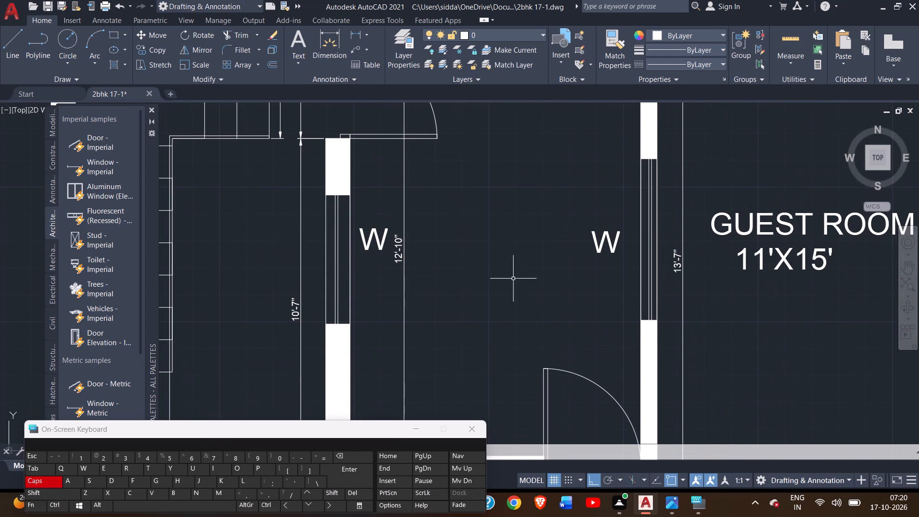
scroll(520, 269, up, 3)
scroll(520, 269, down, 4)
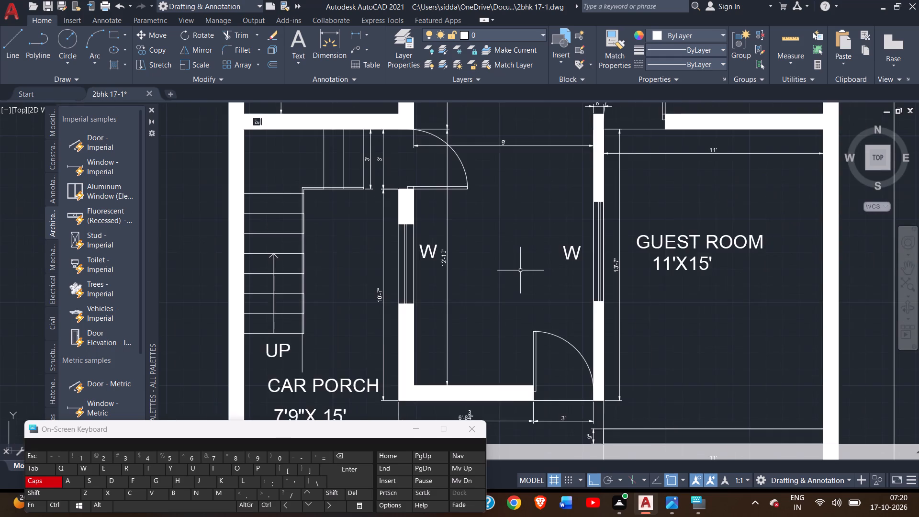
scroll(526, 270, down, 2)
middle_drag(524, 269, 502, 365)
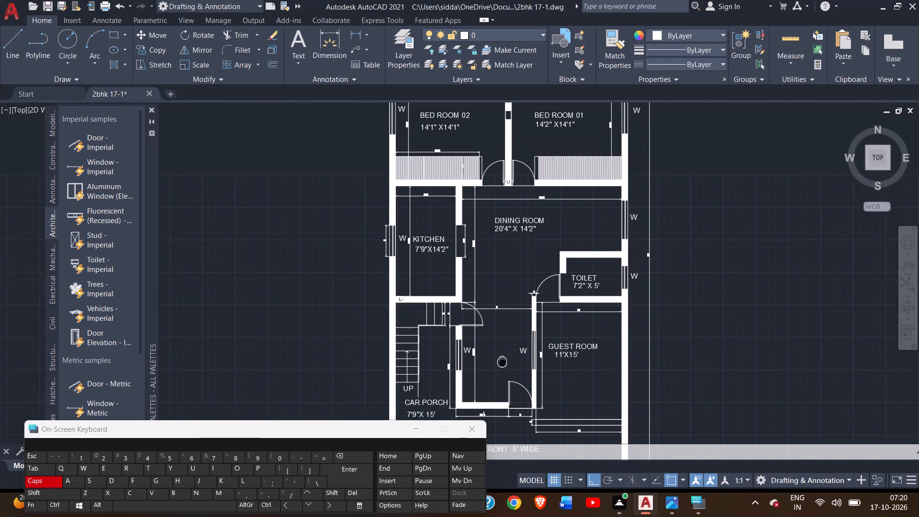
middle_drag(502, 365, 507, 390)
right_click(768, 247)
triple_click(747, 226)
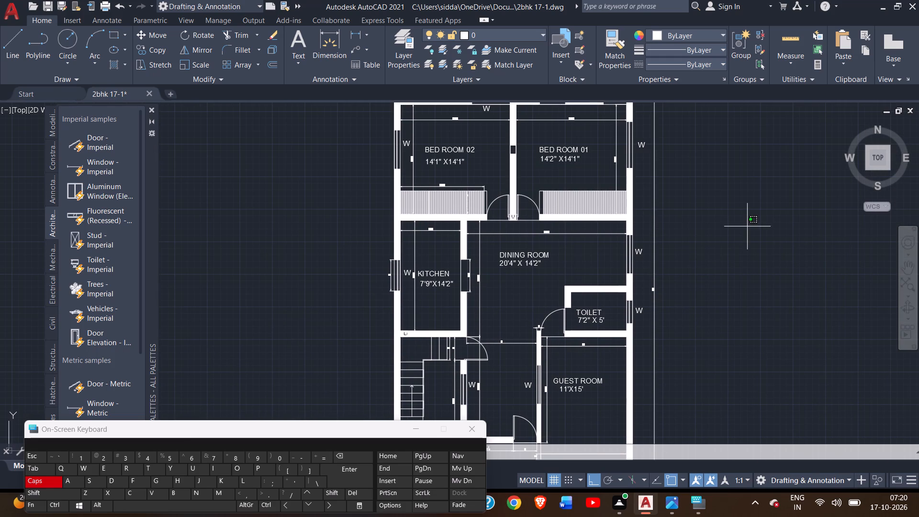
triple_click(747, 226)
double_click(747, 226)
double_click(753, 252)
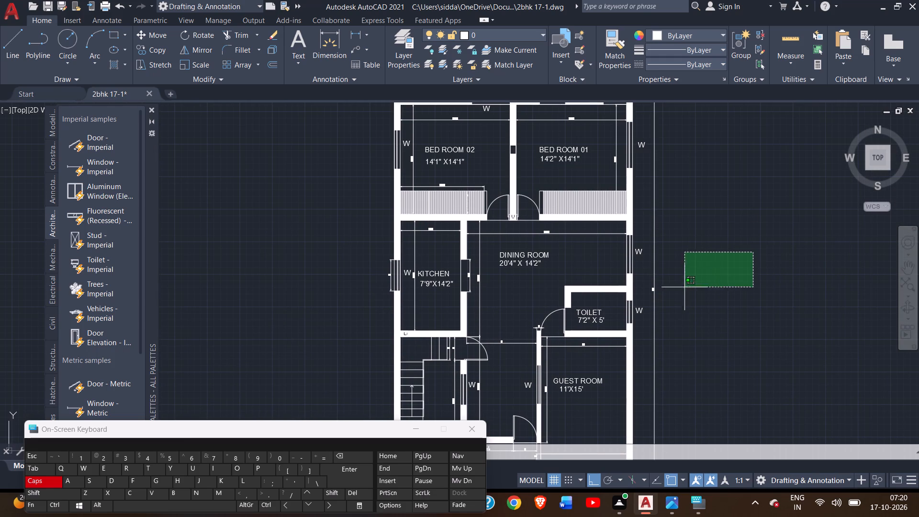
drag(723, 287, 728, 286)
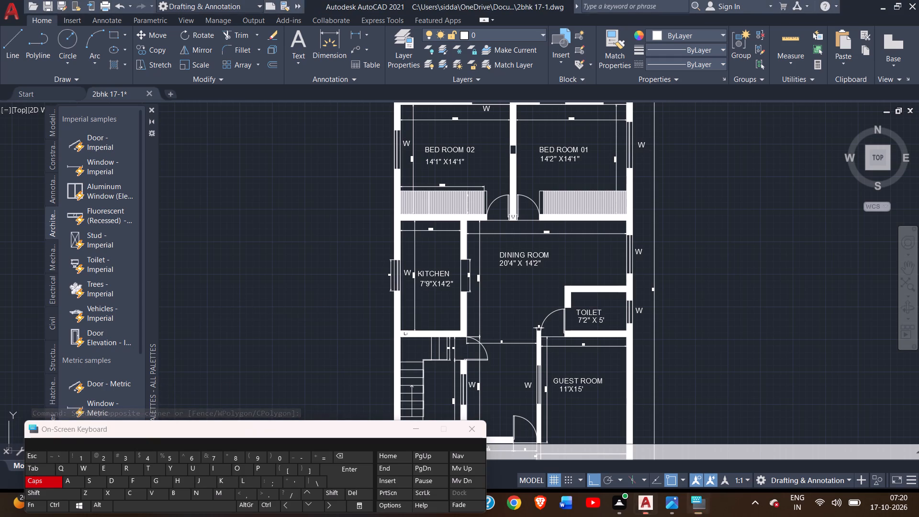
Examine the bedroom doors, the hatched strips beside them and the unfilled gap in the wall between Bed Room 01 and Bed Room 02.
middle_drag(359, 315, 263, 348)
scroll(374, 221, up, 3)
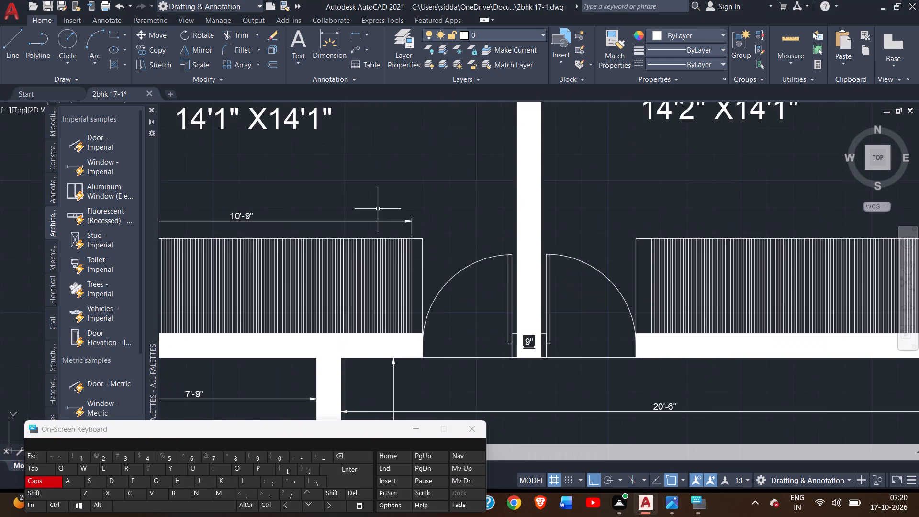
scroll(379, 215, up, 1)
scroll(397, 248, down, 1)
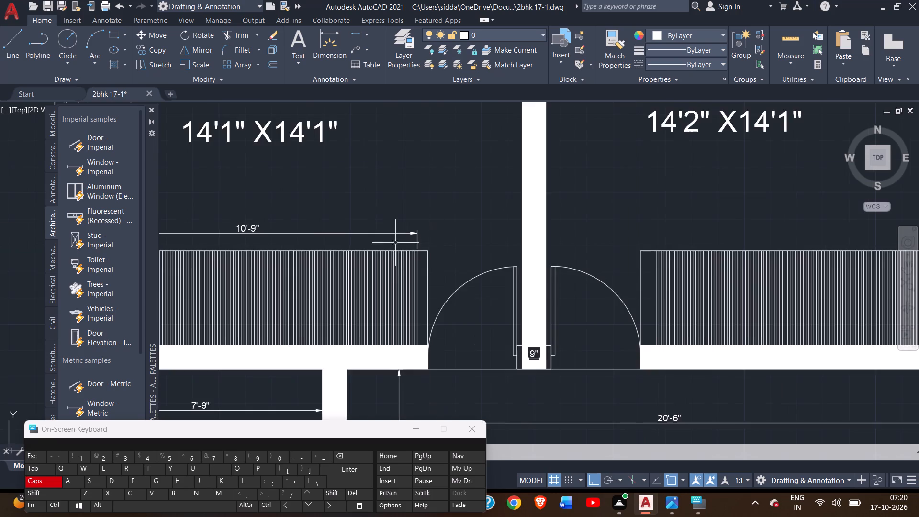
scroll(394, 276, down, 2)
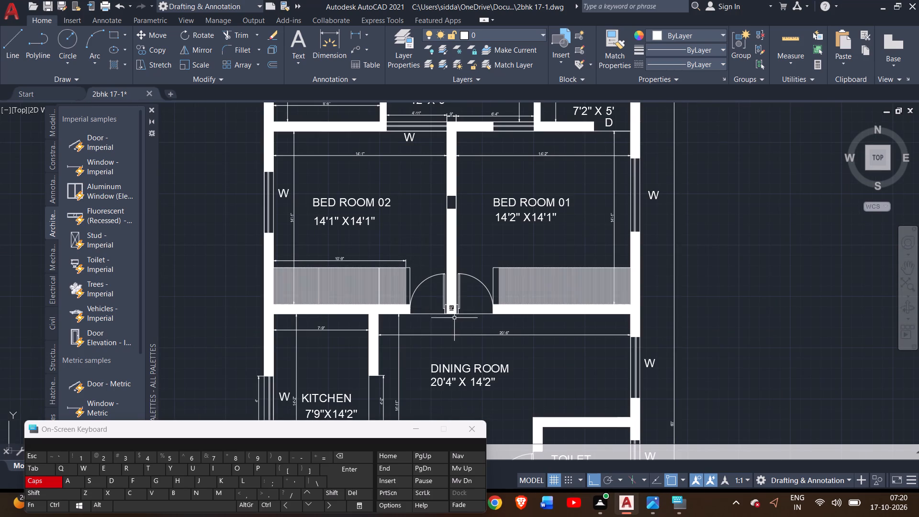
scroll(453, 311, up, 5)
scroll(448, 307, down, 2)
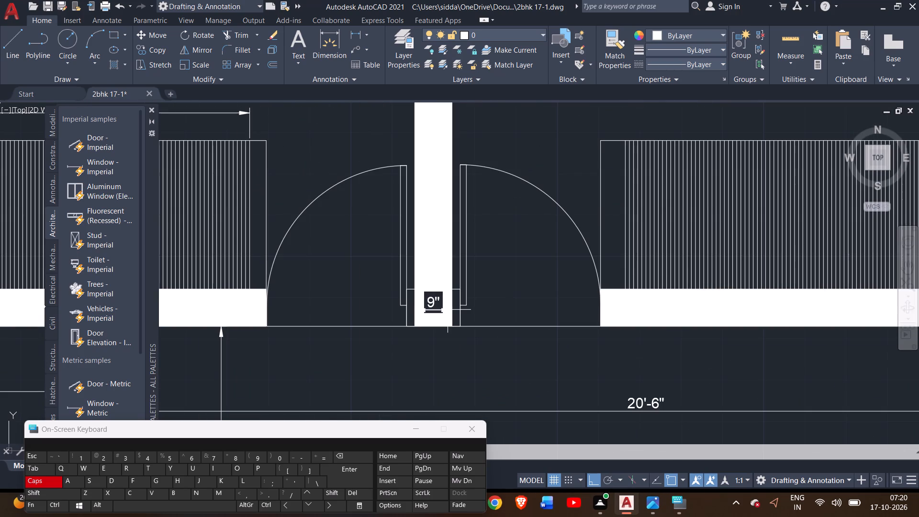
scroll(451, 316, down, 2)
middle_drag(454, 211, 473, 292)
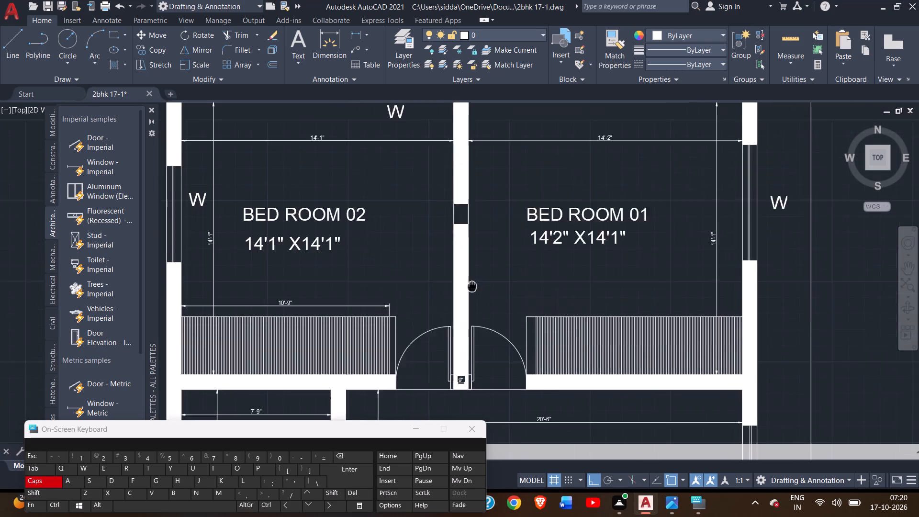
middle_drag(473, 292, 489, 328)
scroll(455, 290, up, 2)
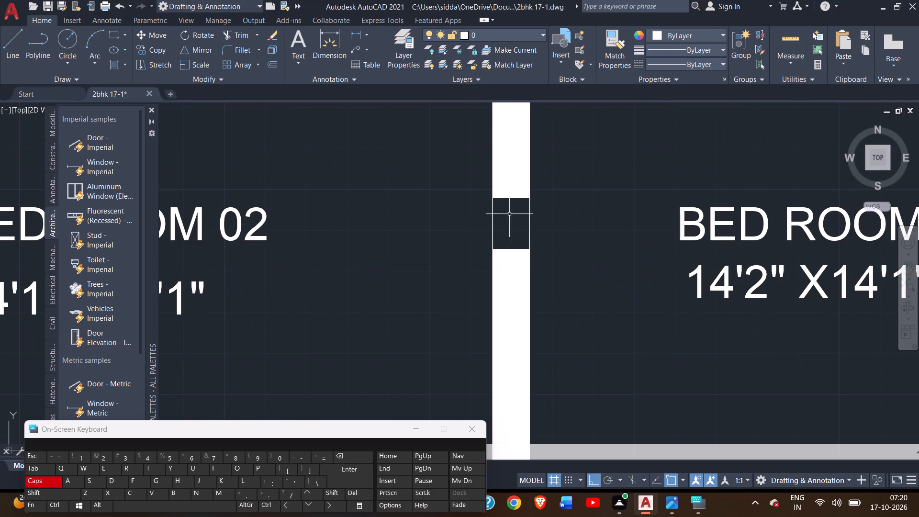
scroll(509, 215, up, 1)
scroll(509, 216, down, 4)
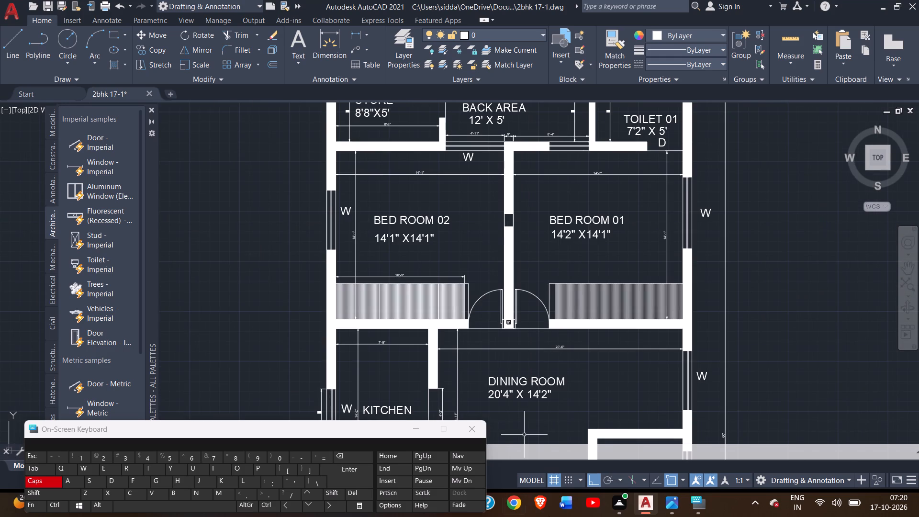
scroll(382, 177, down, 2)
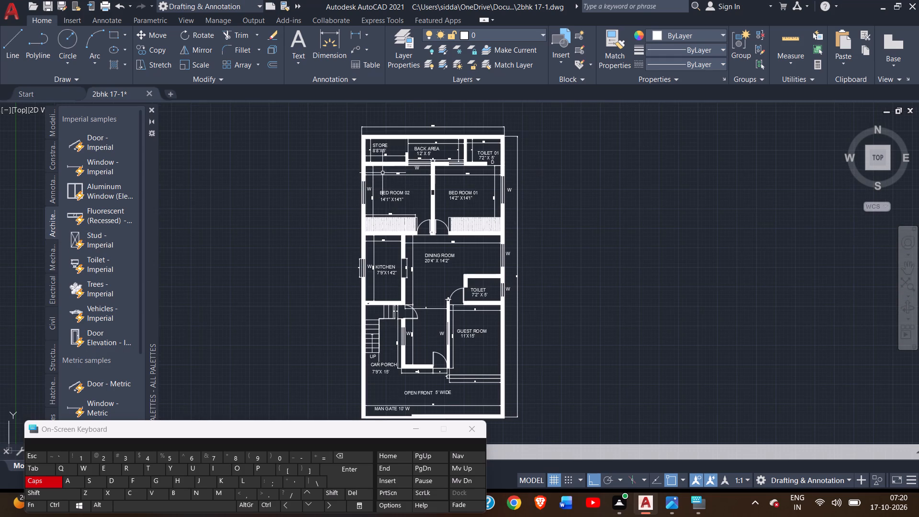
scroll(382, 173, up, 3)
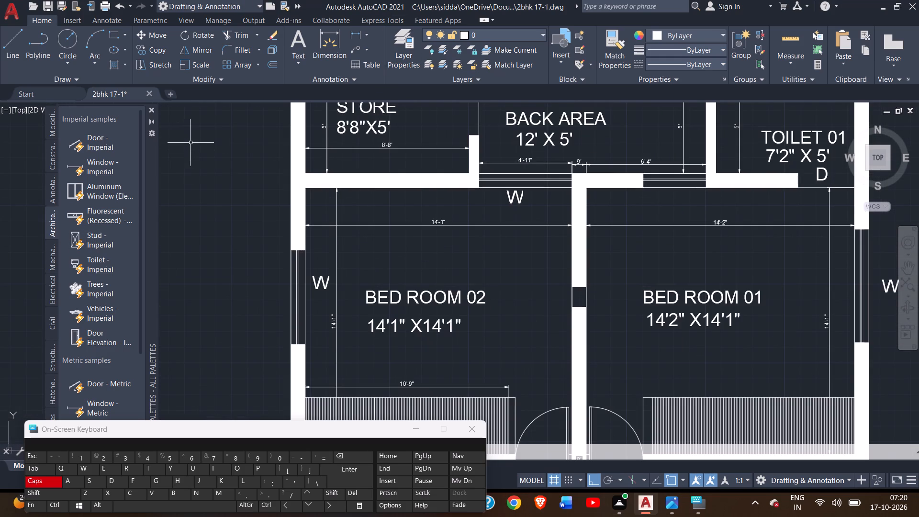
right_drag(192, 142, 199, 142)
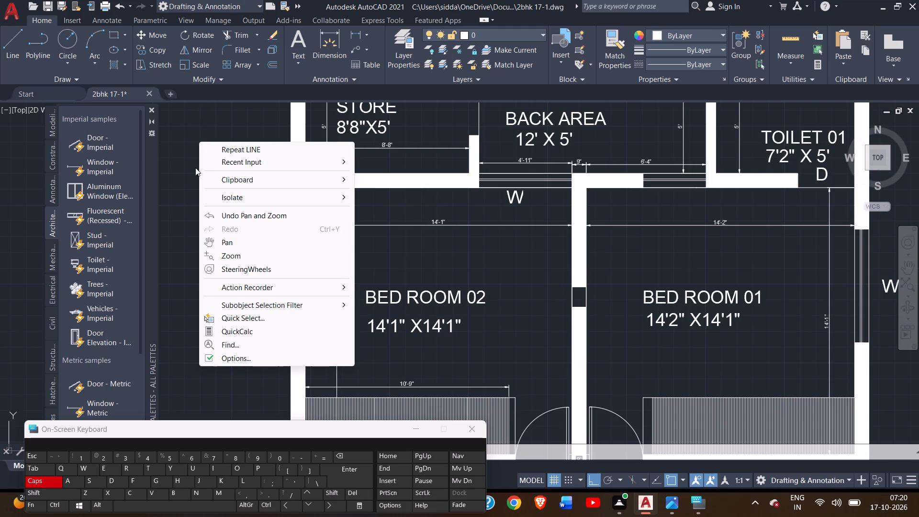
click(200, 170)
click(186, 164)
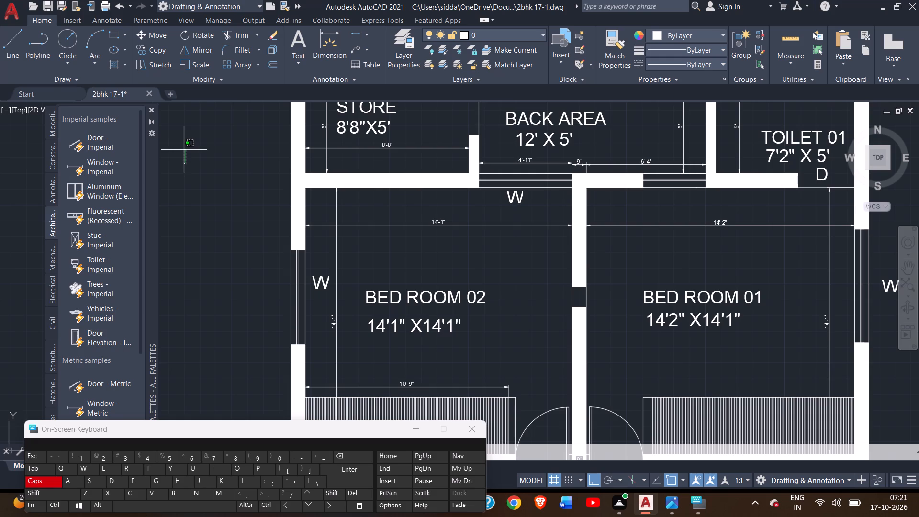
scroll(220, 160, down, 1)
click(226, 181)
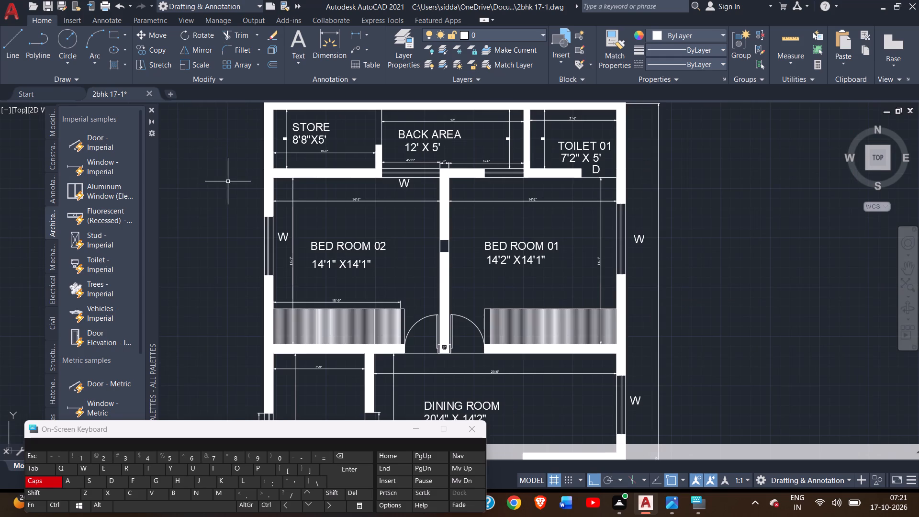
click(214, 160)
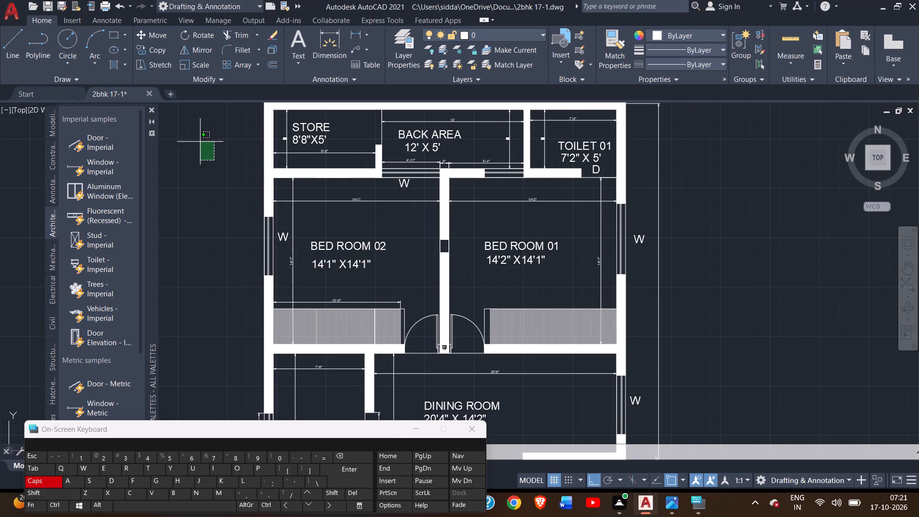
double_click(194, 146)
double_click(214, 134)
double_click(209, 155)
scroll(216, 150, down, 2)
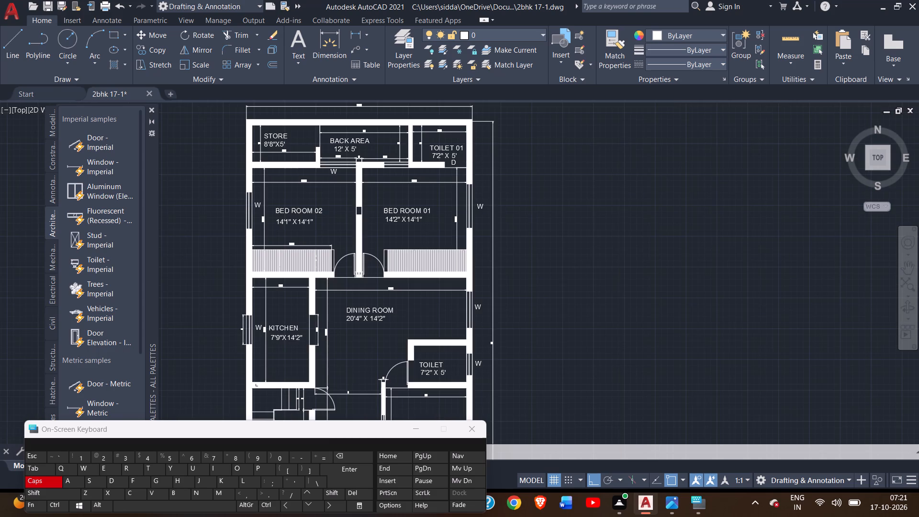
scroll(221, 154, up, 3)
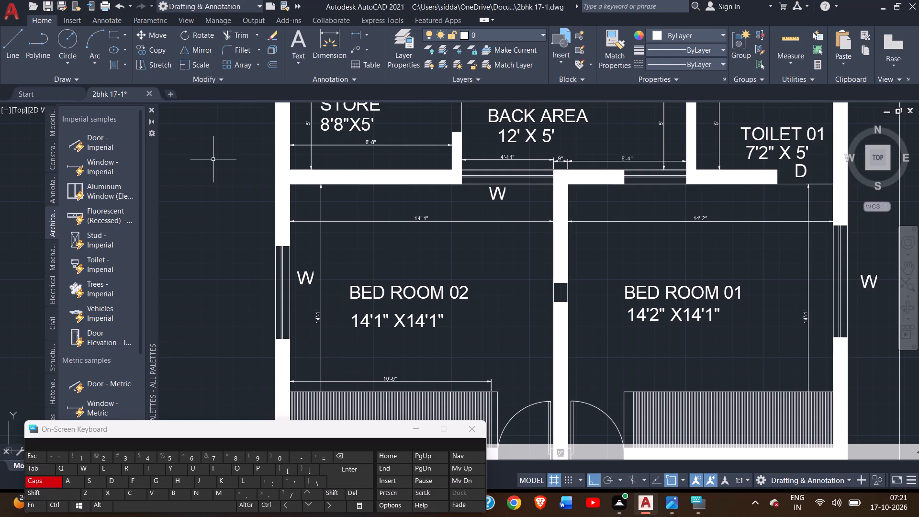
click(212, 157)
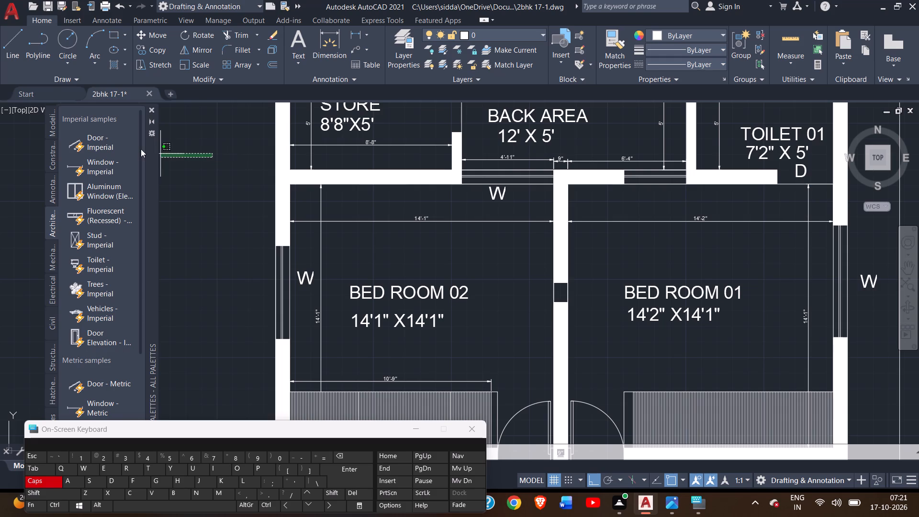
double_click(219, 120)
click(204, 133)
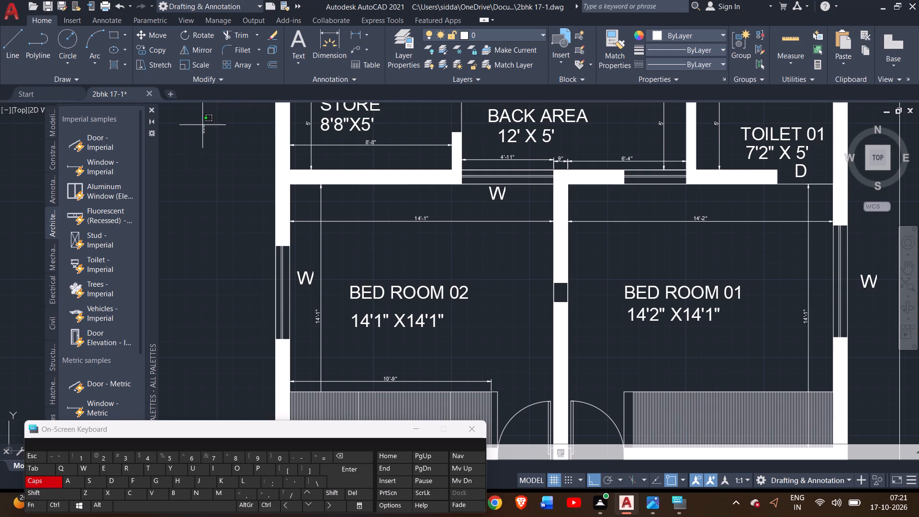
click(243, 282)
Examine the walls and windows between the bedrooms and the store, back area and Toilet 01.
scroll(241, 280, down, 2)
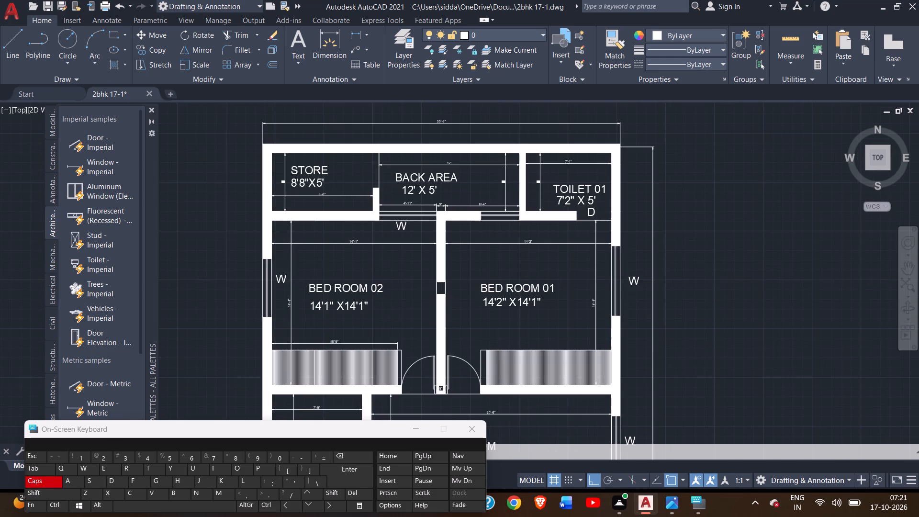
middle_drag(241, 280, 254, 234)
scroll(338, 229, up, 2)
middle_drag(350, 220, 377, 313)
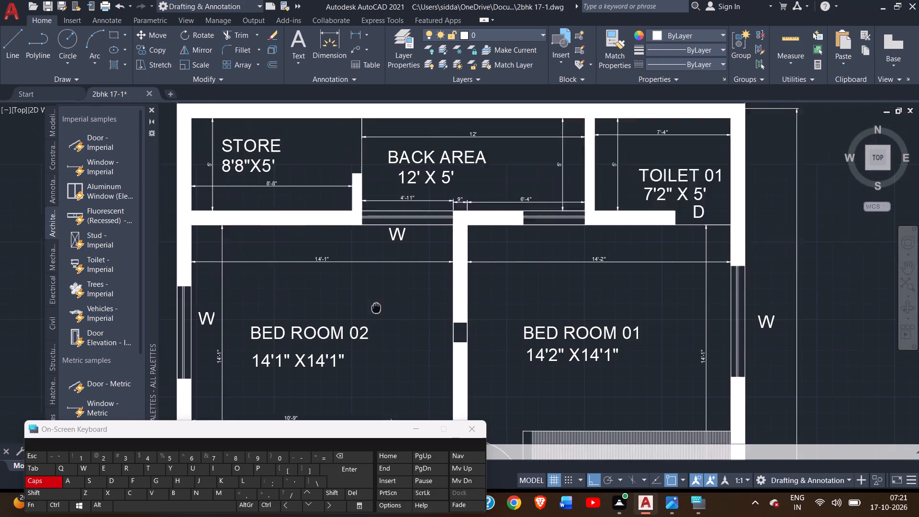
middle_drag(377, 313, 381, 328)
scroll(479, 350, up, 1)
scroll(402, 188, up, 1)
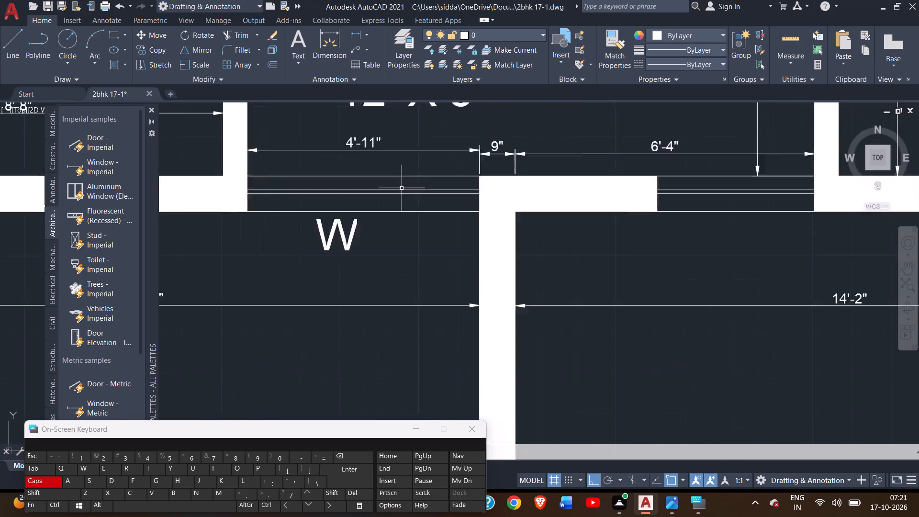
Examine the walls and windows between the back area and the two bedrooms.
scroll(402, 188, up, 1)
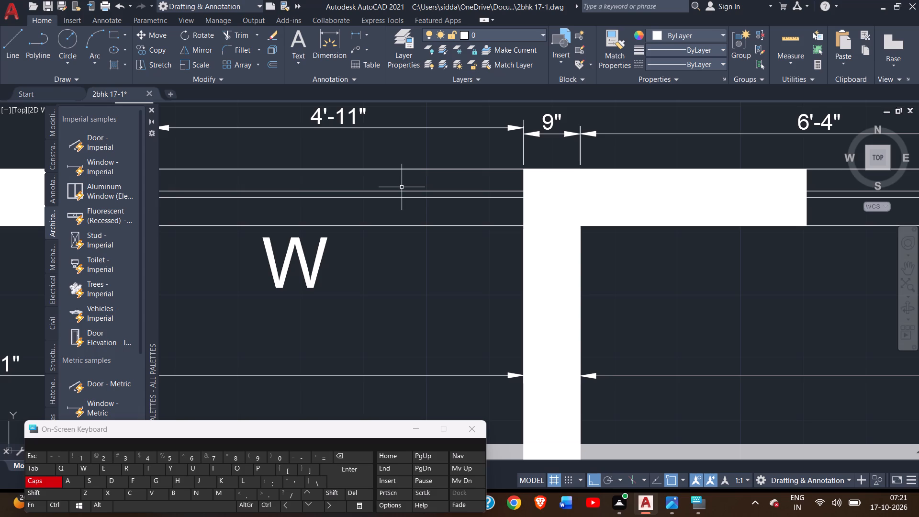
scroll(402, 187, down, 2)
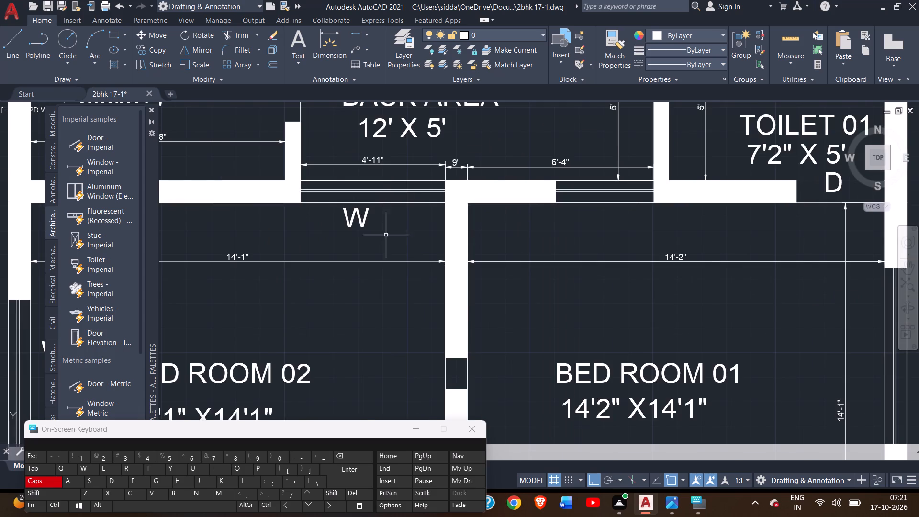
scroll(384, 209, down, 1)
middle_drag(388, 228, 449, 330)
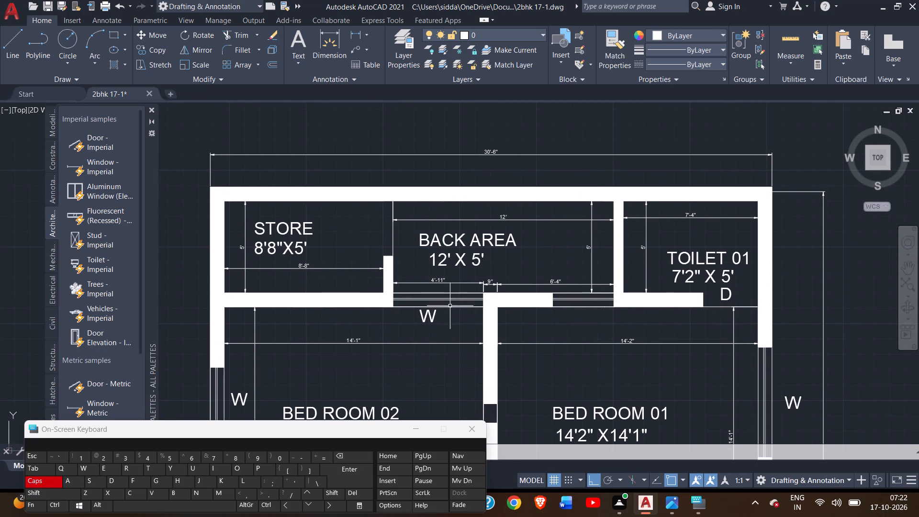
scroll(450, 297, up, 2)
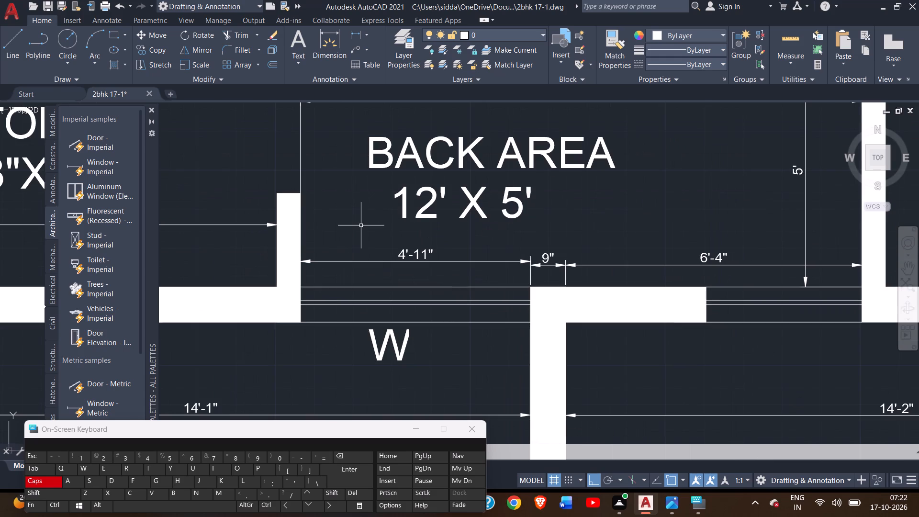
scroll(393, 232, down, 4)
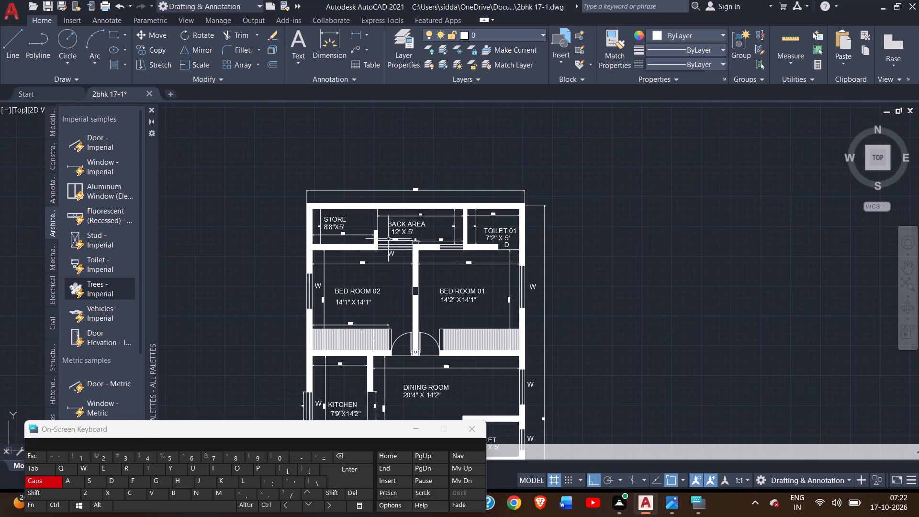
Examine the bedroom doors with their hatched strips and the walls around the dining room's toilet door.
middle_drag(390, 284, 376, 232)
scroll(390, 284, up, 1)
scroll(337, 335, up, 2)
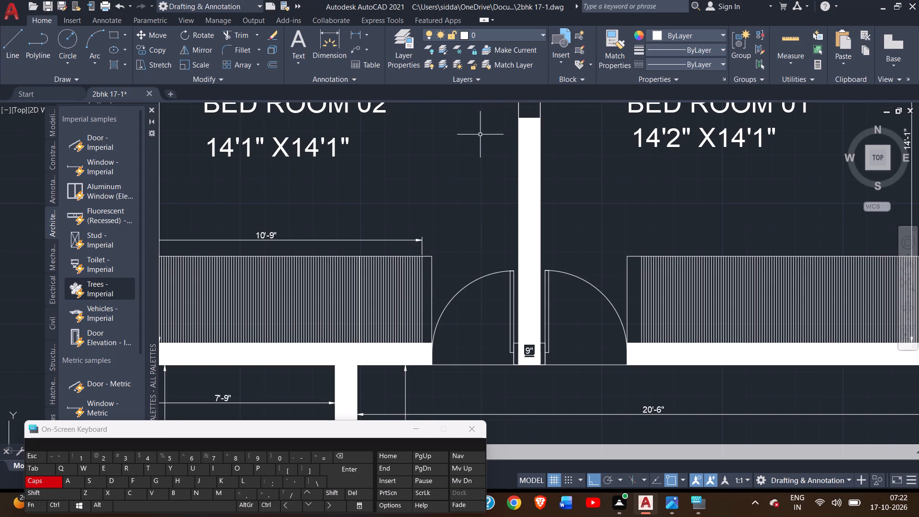
scroll(482, 140, down, 3)
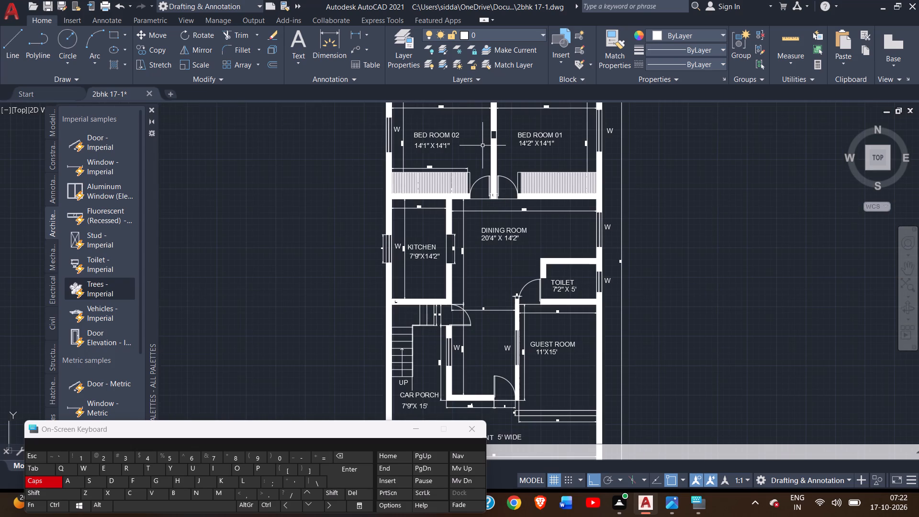
scroll(482, 146, down, 1)
scroll(515, 227, up, 3)
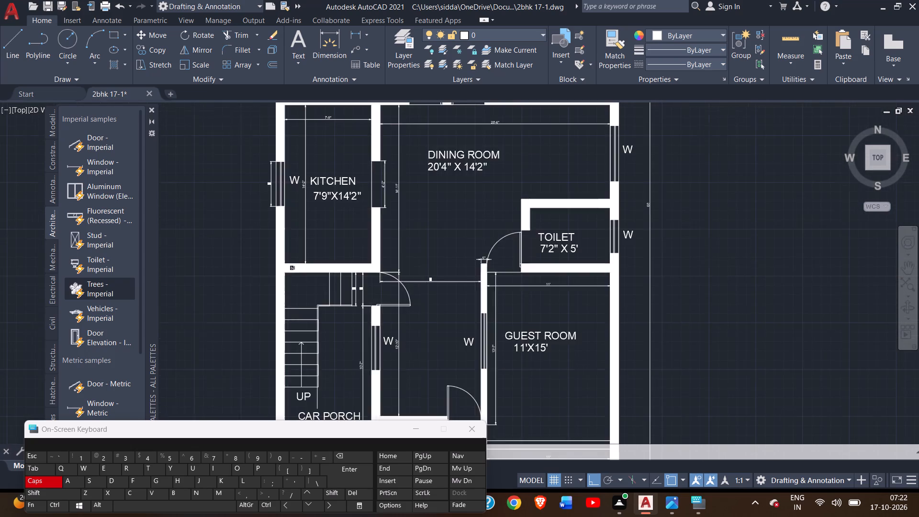
scroll(517, 233, up, 4)
scroll(521, 247, down, 3)
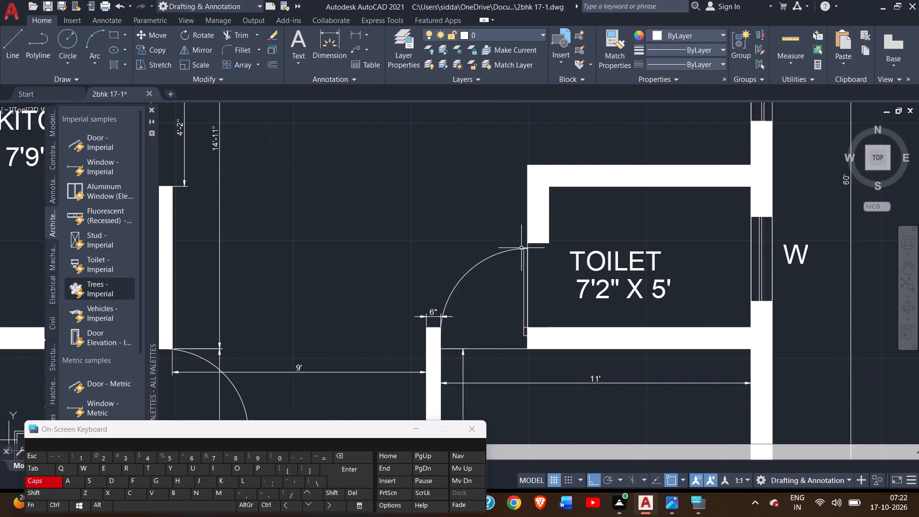
scroll(521, 249, down, 3)
middle_drag(482, 218, 496, 264)
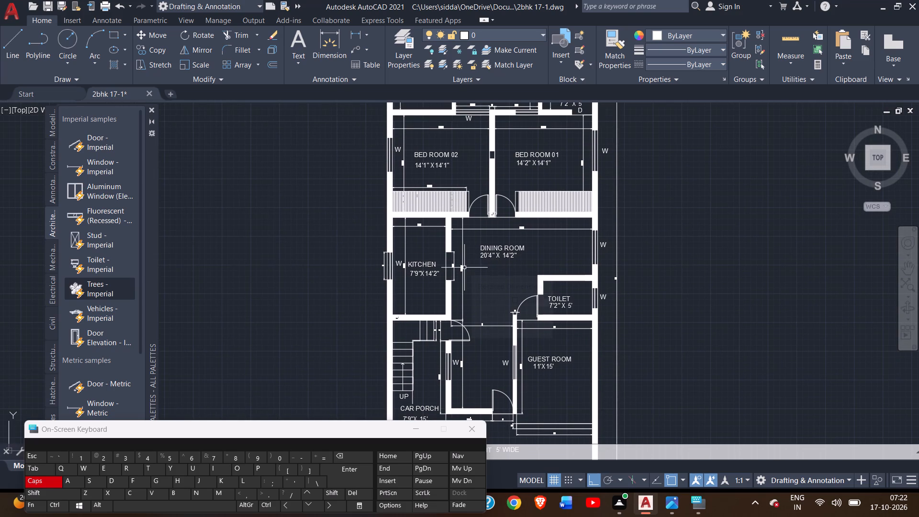
Examine the kitchen's window, side opening and walls, plus the staircase door just below the kitchen.
scroll(464, 268, down, 3)
scroll(433, 238, up, 2)
middle_drag(423, 230, 363, 136)
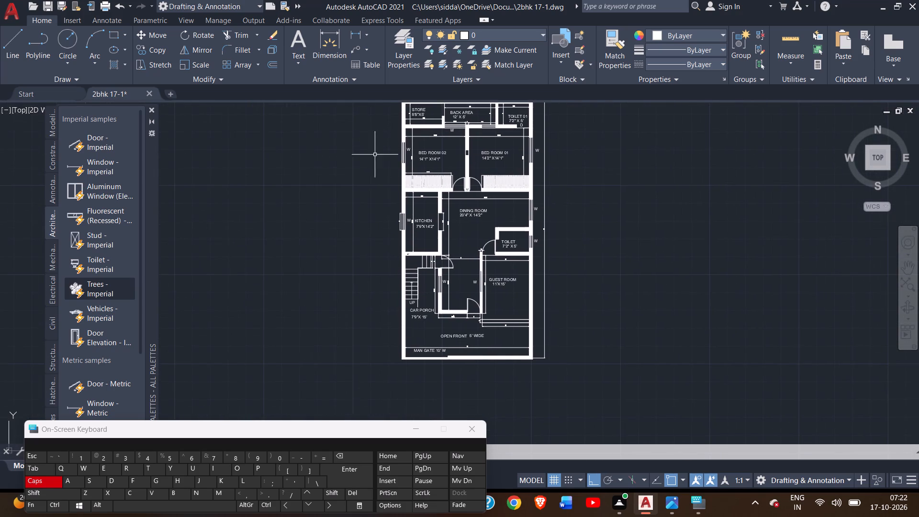
scroll(418, 208, up, 4)
scroll(381, 250, up, 2)
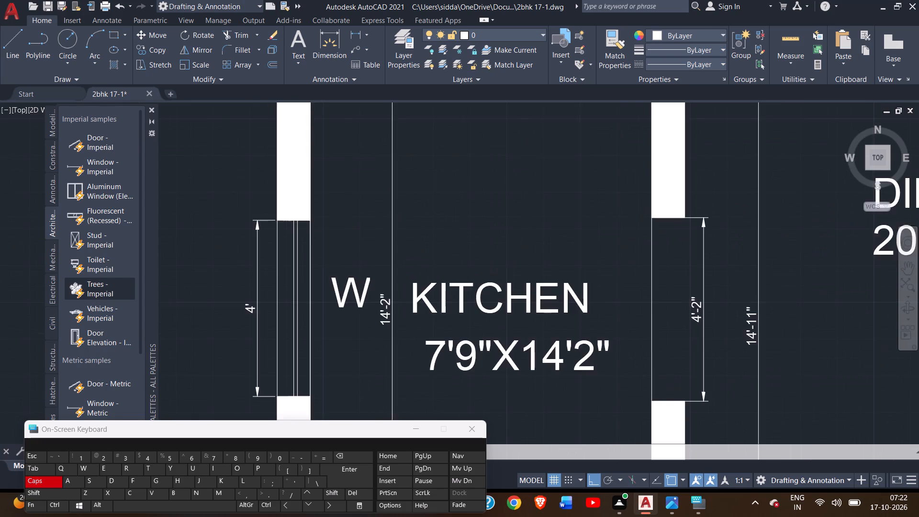
scroll(381, 252, down, 2)
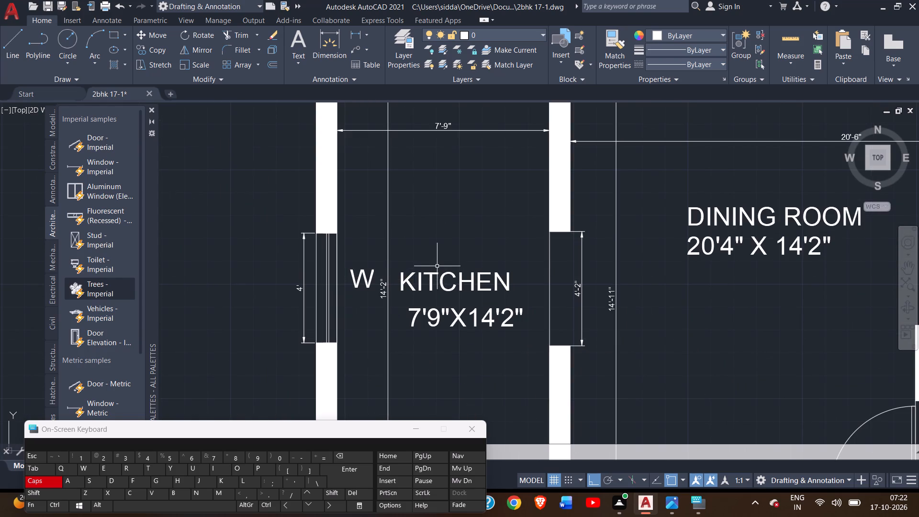
middle_drag(447, 288, 404, 215)
scroll(405, 215, down, 1)
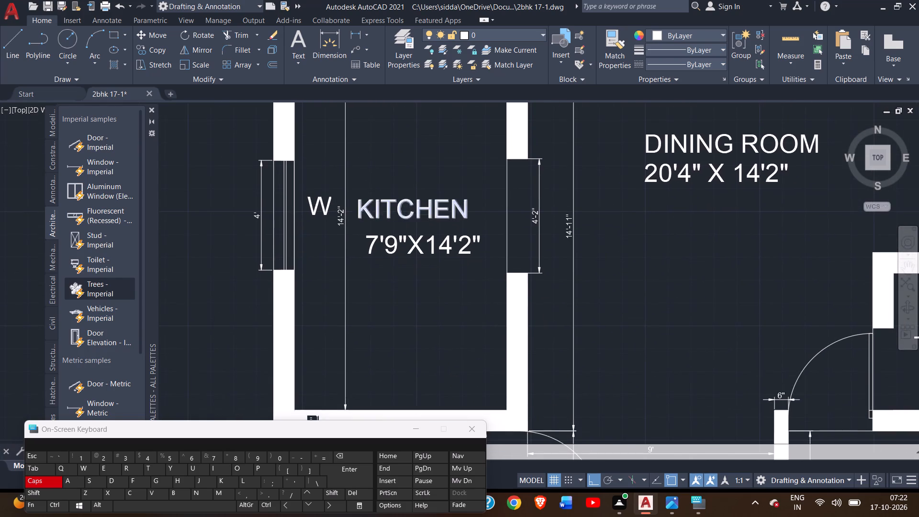
scroll(541, 212, up, 1)
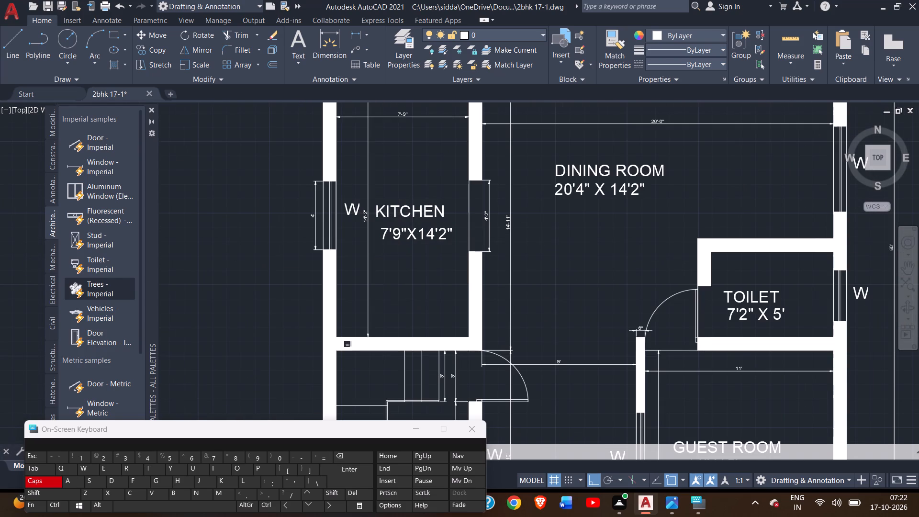
scroll(541, 218, down, 2)
scroll(504, 320, up, 3)
scroll(504, 320, down, 2)
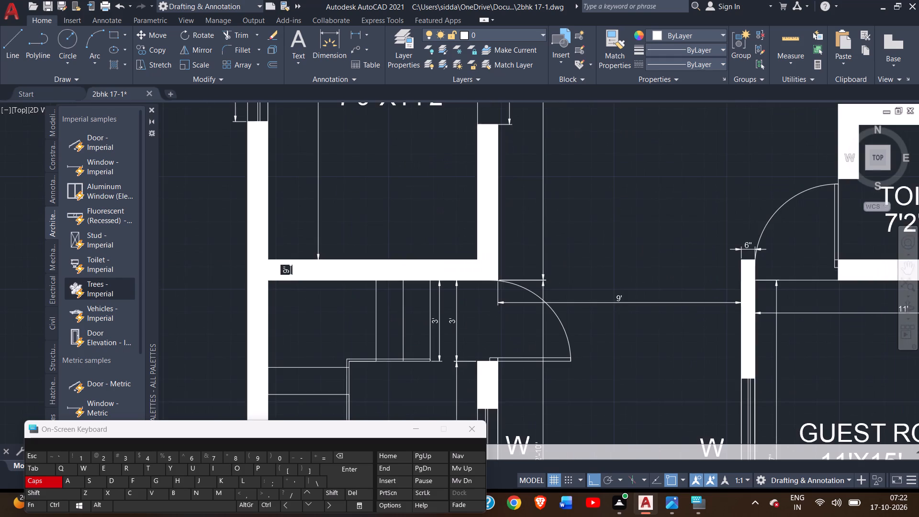
scroll(547, 294, up, 2)
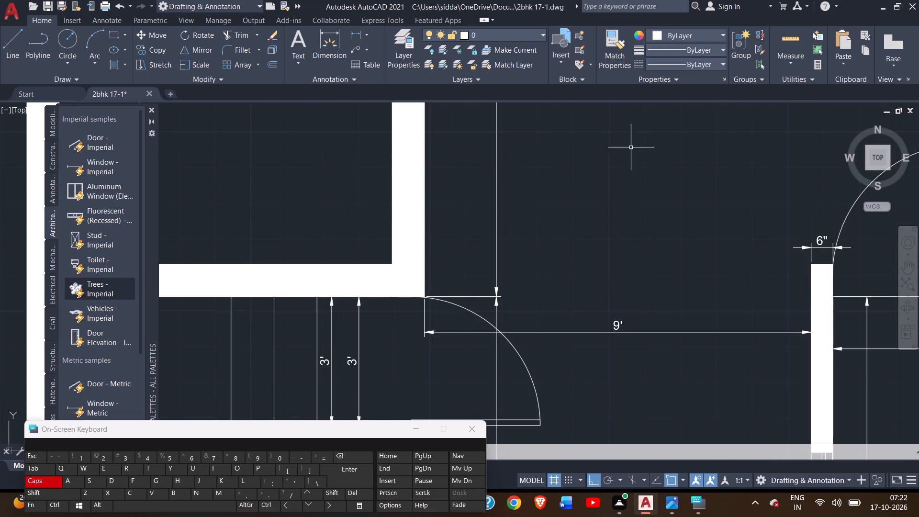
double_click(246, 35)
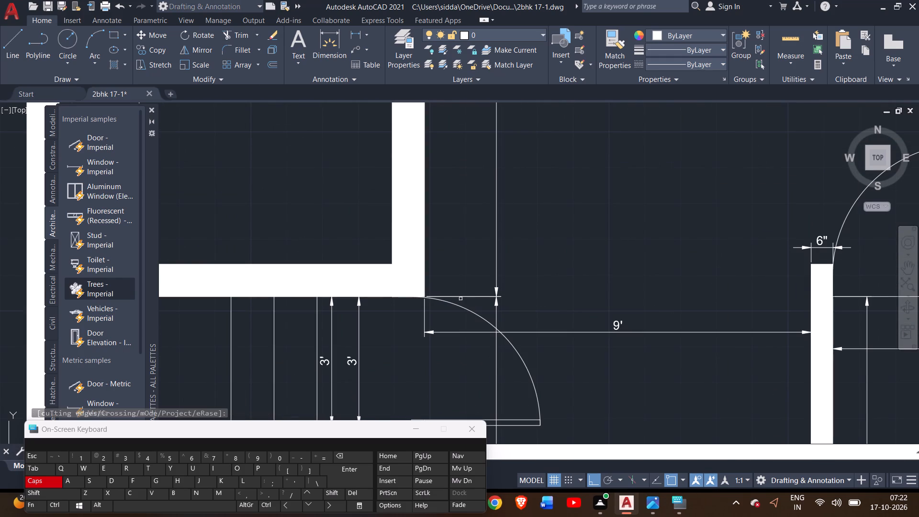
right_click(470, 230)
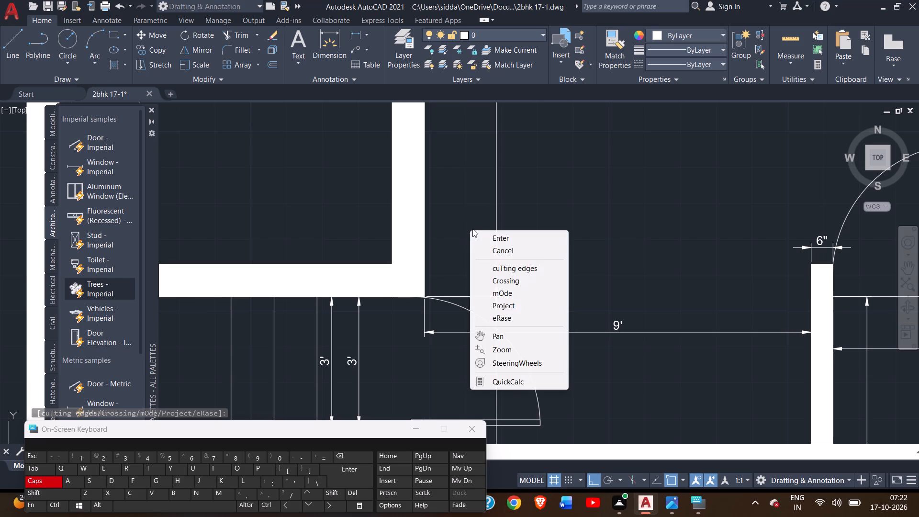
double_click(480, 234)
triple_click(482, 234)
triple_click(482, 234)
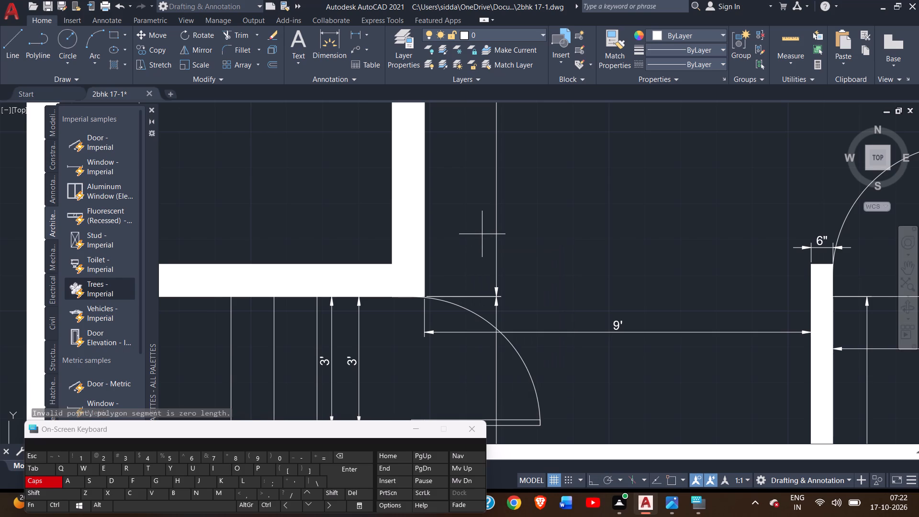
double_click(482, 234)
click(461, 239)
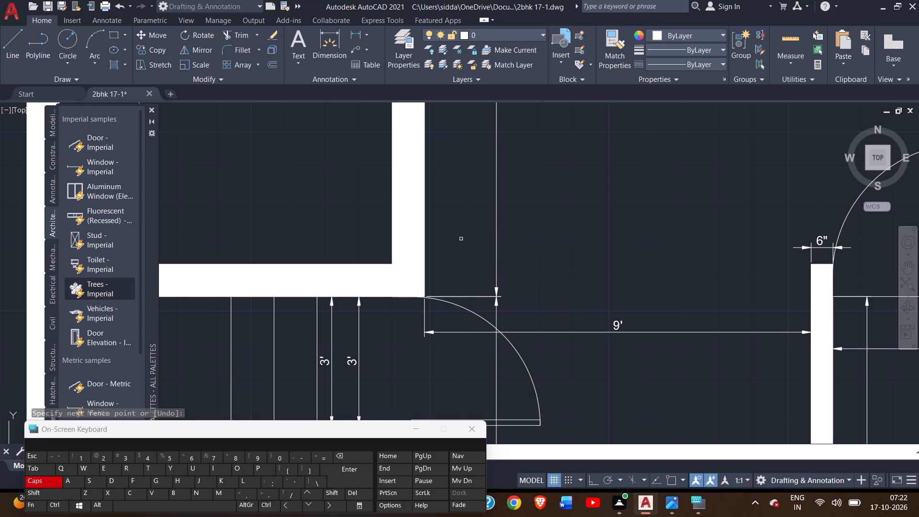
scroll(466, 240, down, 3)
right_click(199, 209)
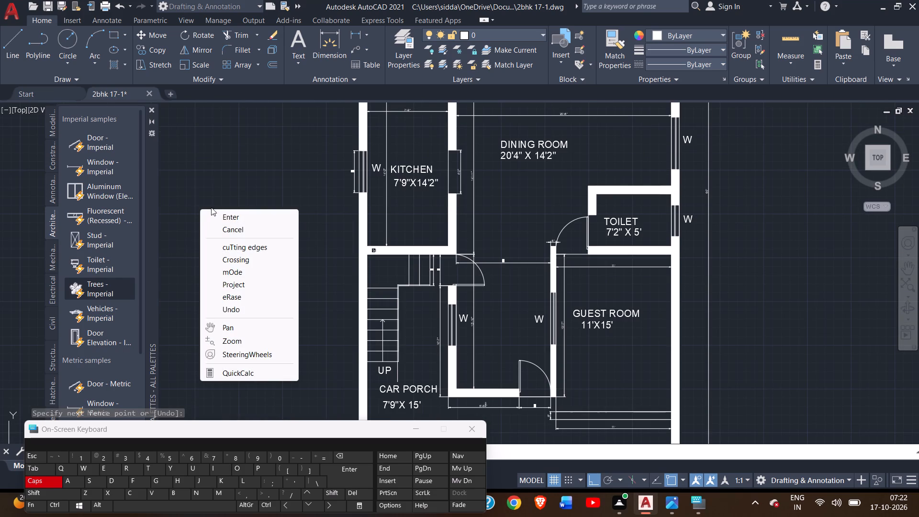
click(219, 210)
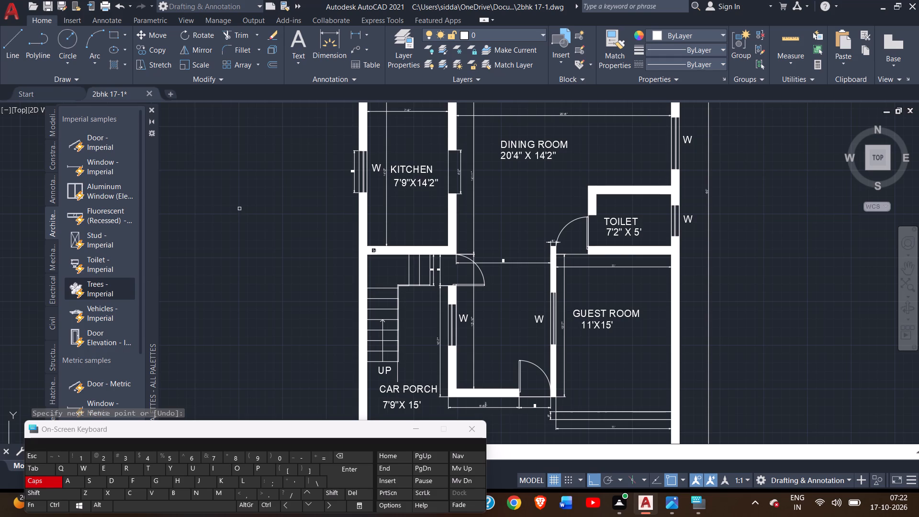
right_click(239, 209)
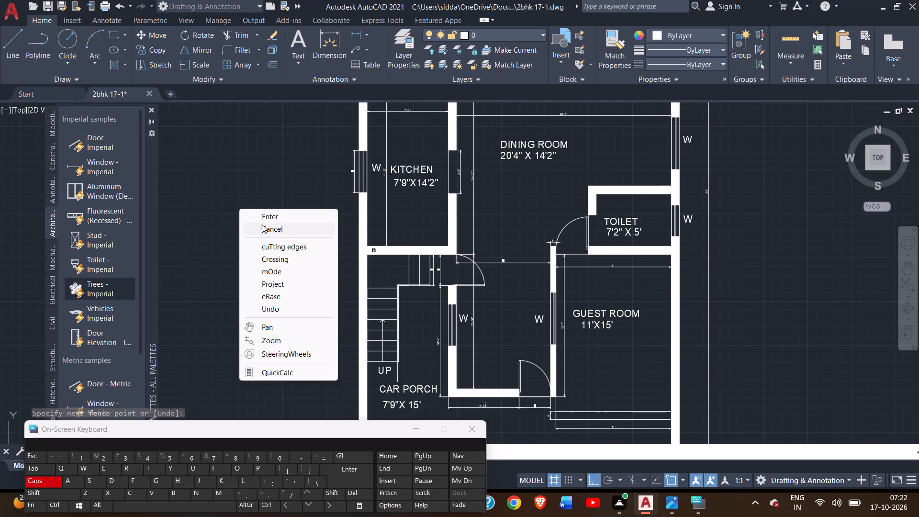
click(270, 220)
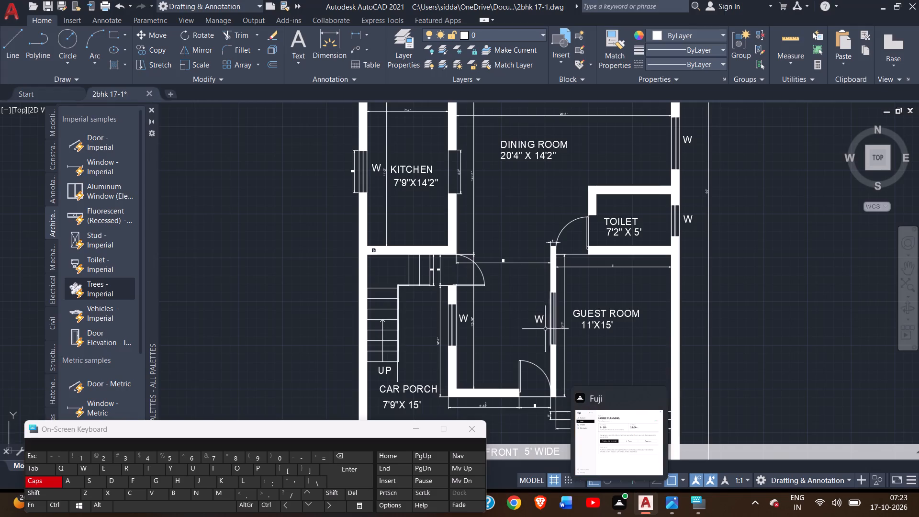
Examine the wall ends and thresholds at the two bedroom doors opening onto the dining room.
scroll(481, 312, down, 1)
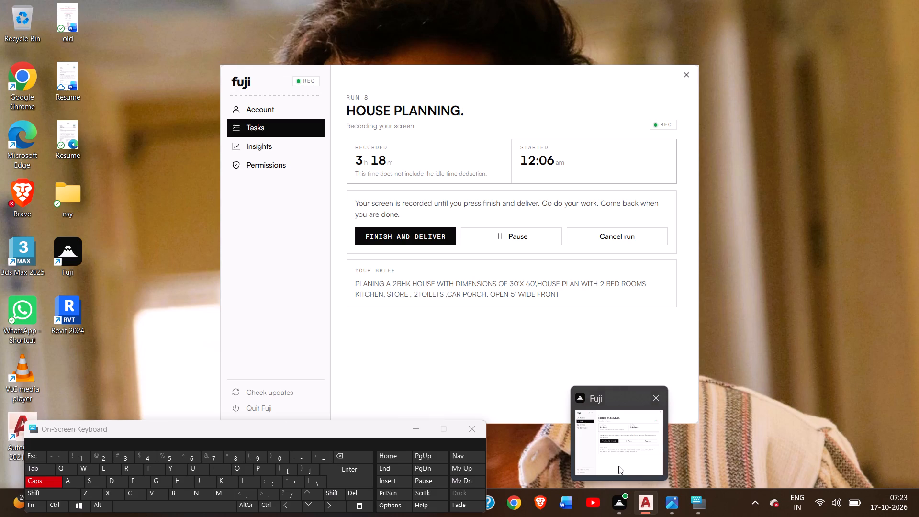
middle_drag(652, 281, 668, 377)
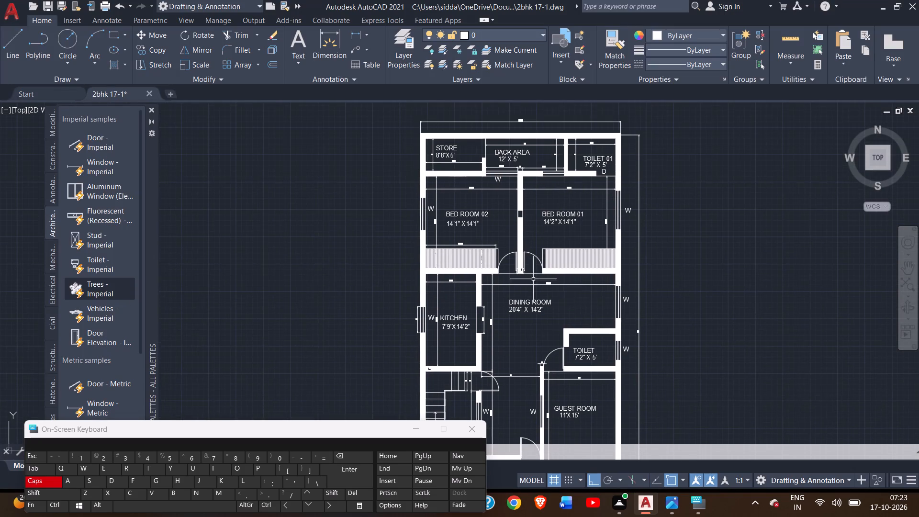
scroll(533, 279, up, 6)
middle_drag(539, 271, 559, 348)
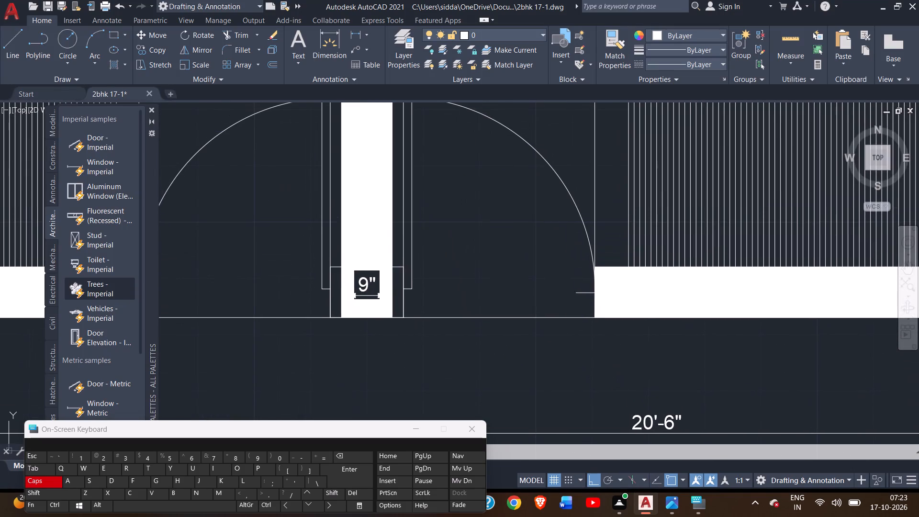
scroll(639, 255, up, 2)
scroll(606, 267, down, 5)
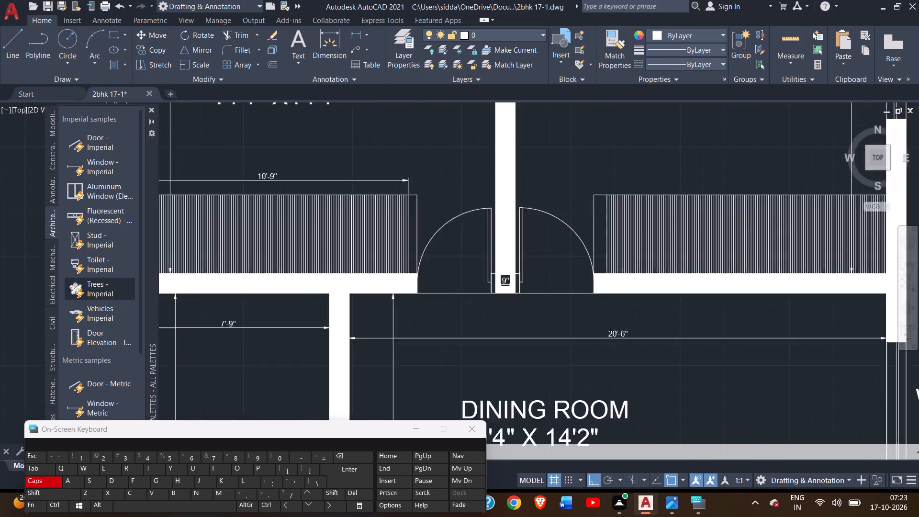
scroll(607, 272, down, 1)
middle_drag(779, 249, 813, 349)
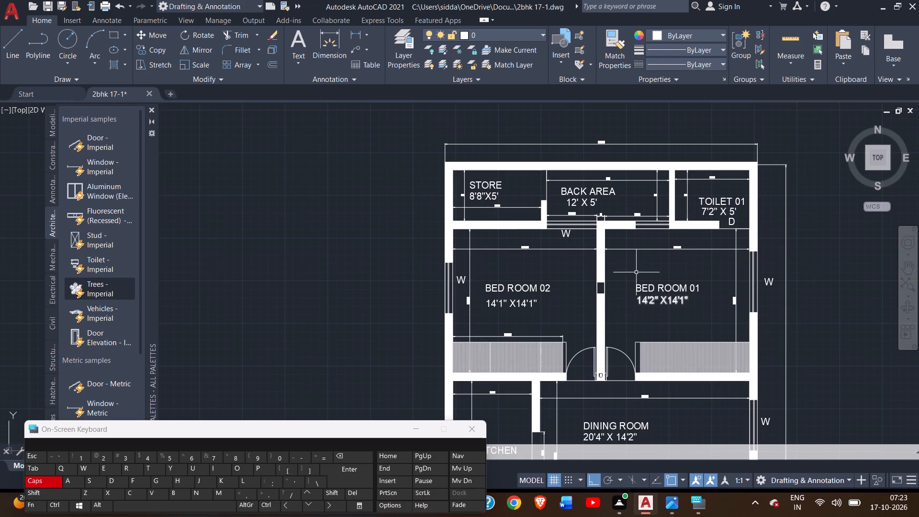
Examine the wall between the two bedrooms, Bed Room 01's hatched strip and the wall fills along the dining room.
scroll(625, 258, up, 4)
middle_drag(628, 284, 544, 210)
scroll(556, 242, down, 2)
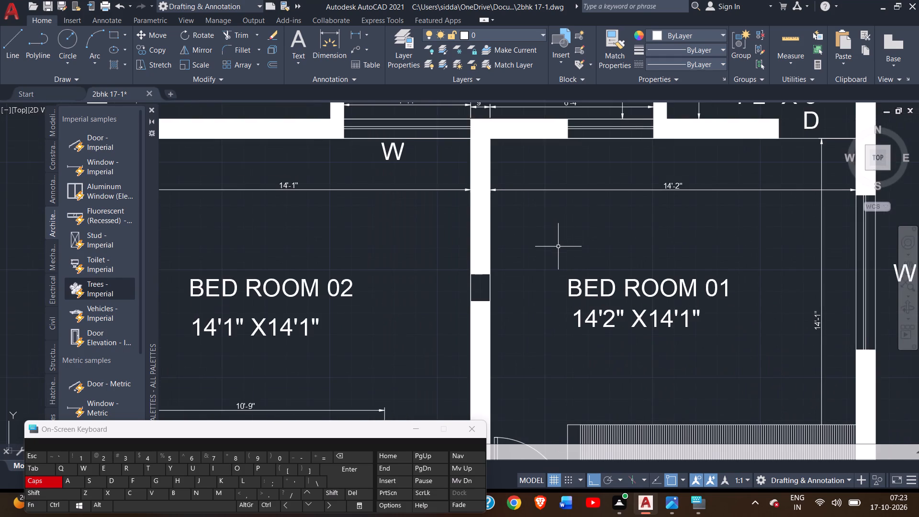
middle_drag(558, 247, 554, 206)
scroll(621, 419, up, 4)
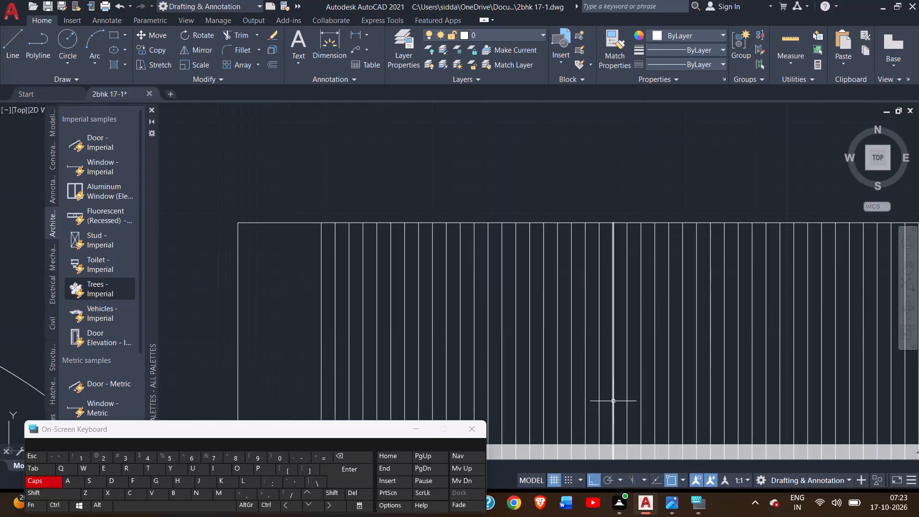
scroll(579, 389, down, 7)
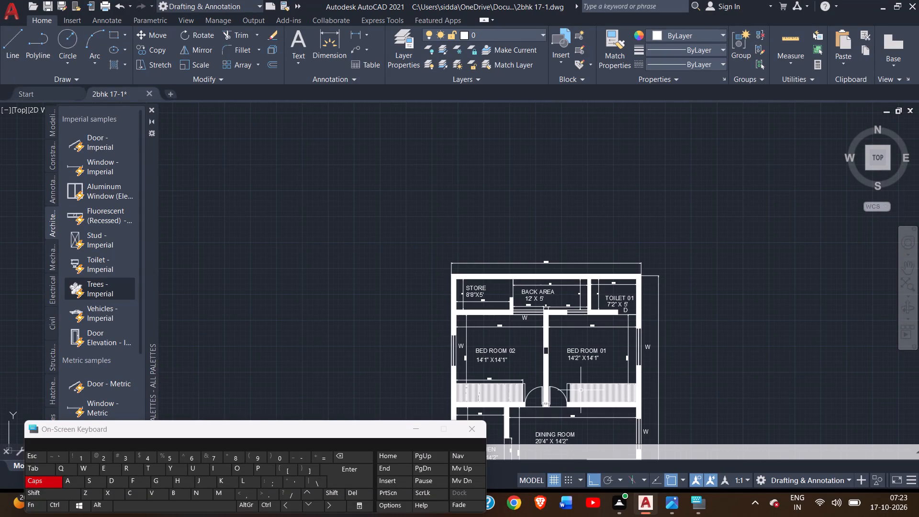
middle_drag(591, 358, 667, 260)
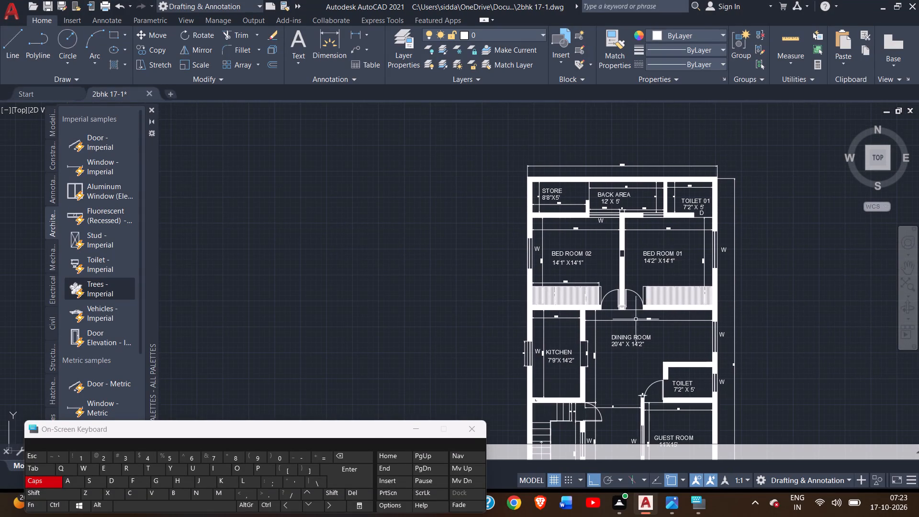
scroll(640, 336, up, 3)
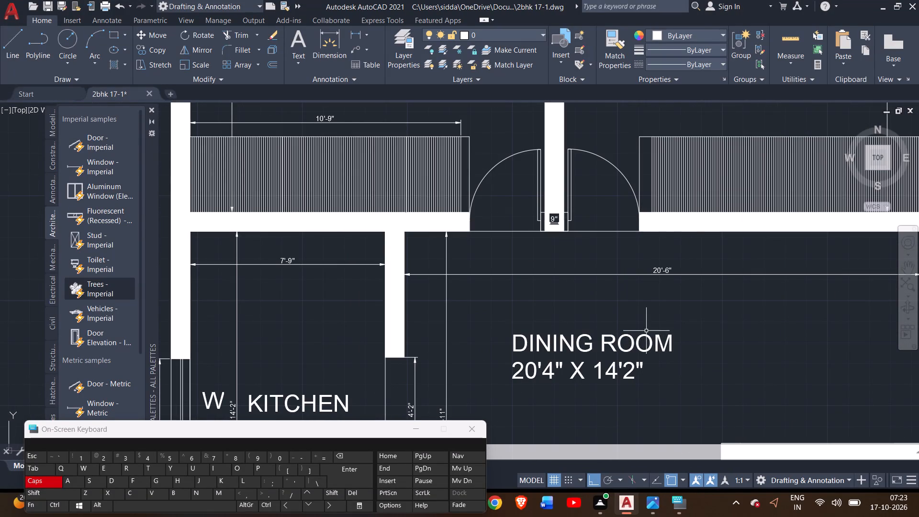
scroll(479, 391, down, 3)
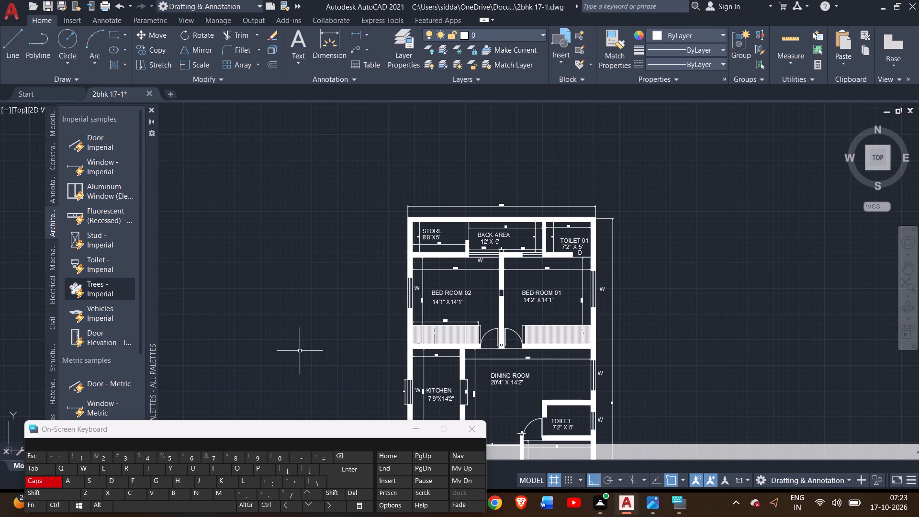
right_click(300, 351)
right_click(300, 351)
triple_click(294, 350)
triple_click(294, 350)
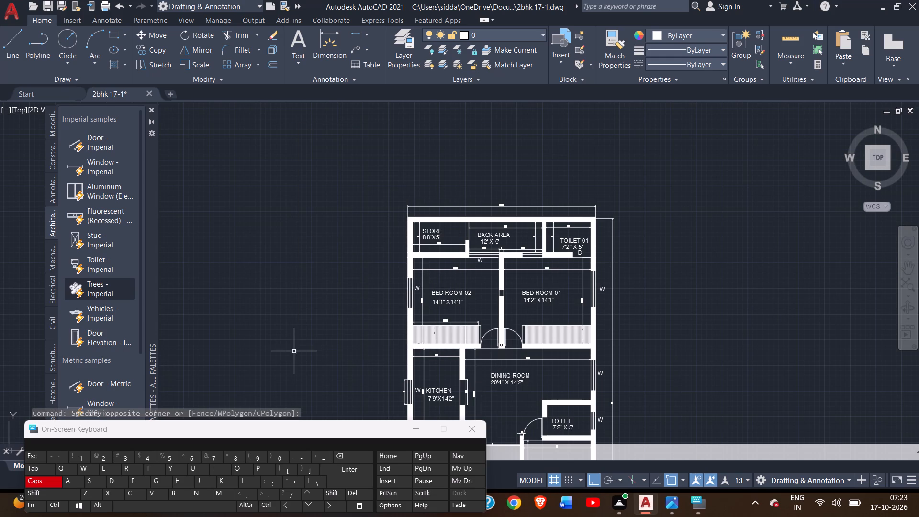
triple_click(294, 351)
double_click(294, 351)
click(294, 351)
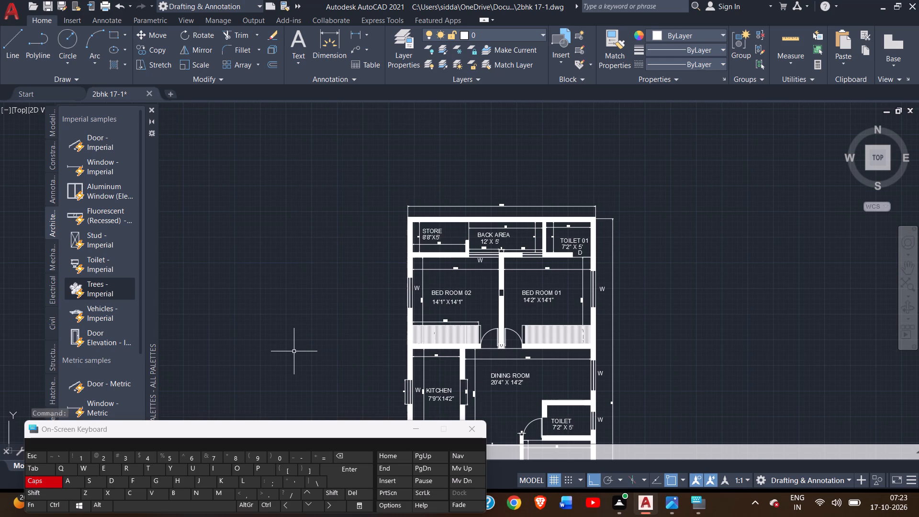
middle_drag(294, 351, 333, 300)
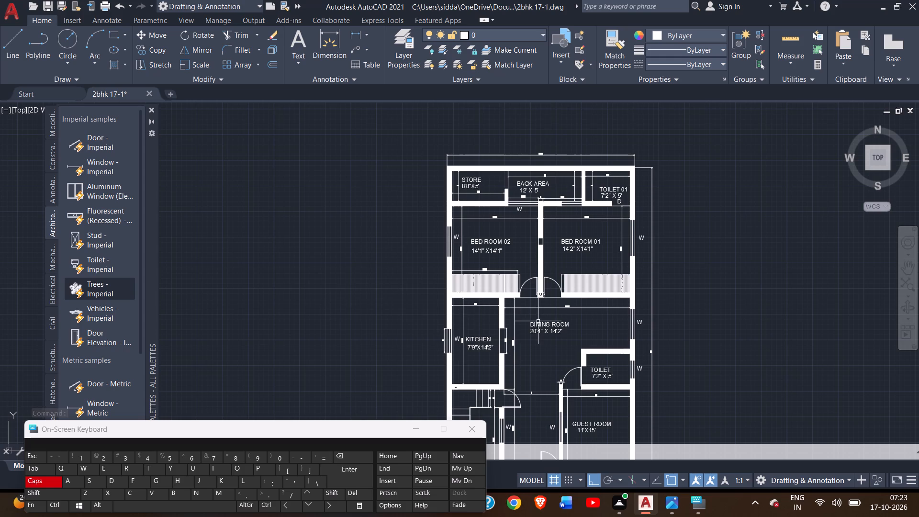
Examine the hatched strip in Bed Room 02 and its 10'-9" dimension.
scroll(473, 260, up, 3)
scroll(487, 325, up, 4)
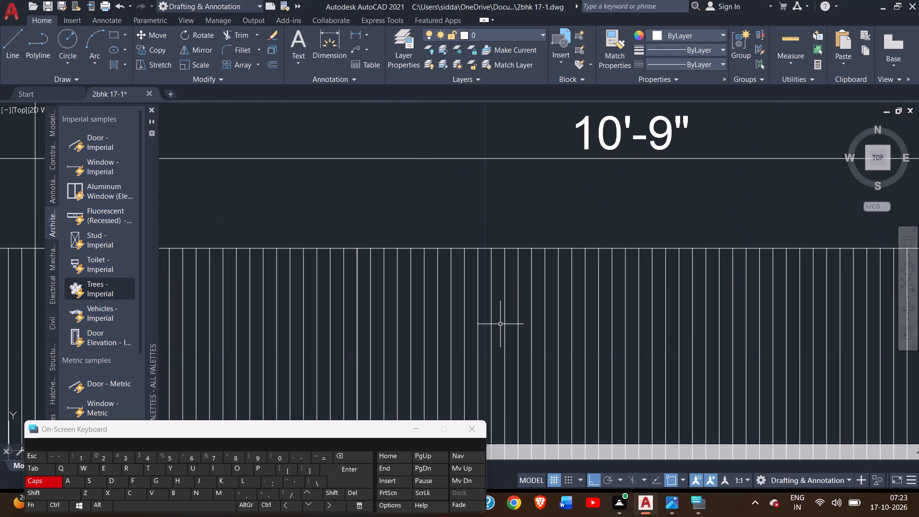
scroll(501, 323, up, 1)
middle_drag(501, 323, 502, 250)
scroll(505, 251, down, 2)
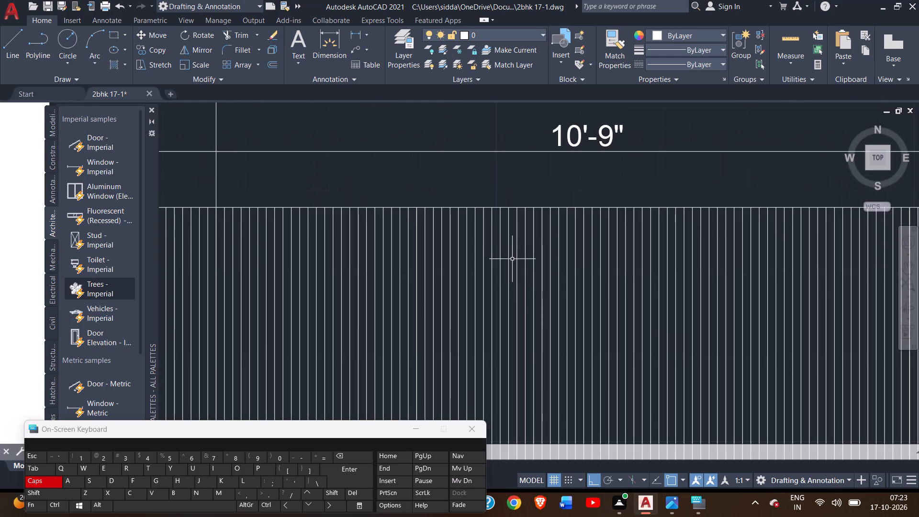
scroll(513, 260, down, 4)
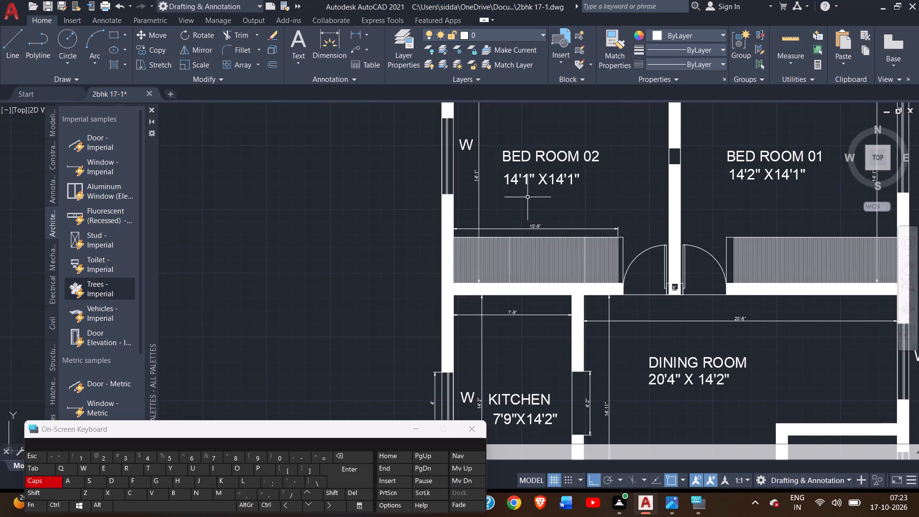
Examine Bed Room 02's outer-wall window lines and wall fill end, plus the room's labels and dimensions.
scroll(439, 182, up, 4)
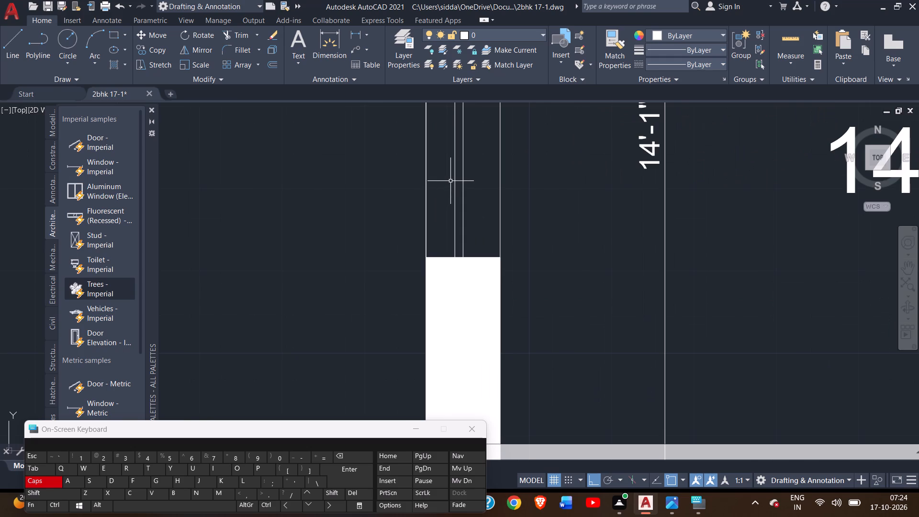
scroll(450, 180, up, 2)
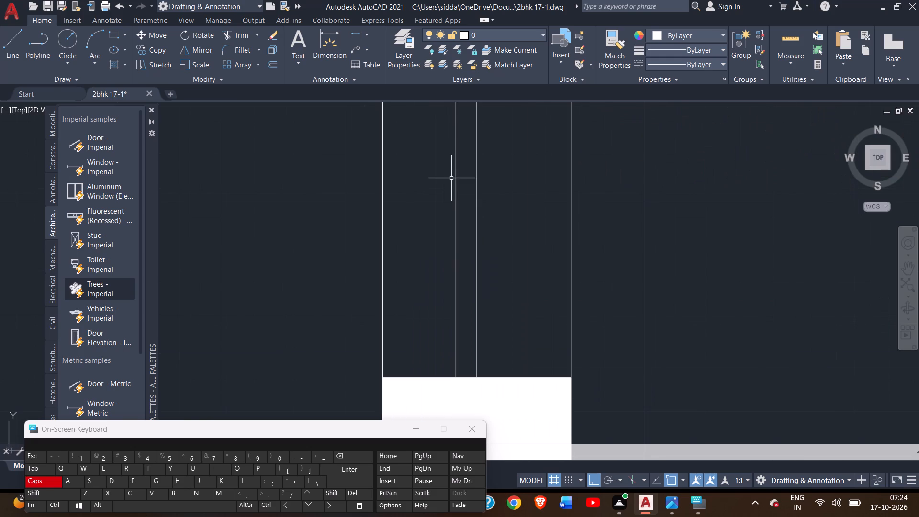
scroll(451, 178, up, 1)
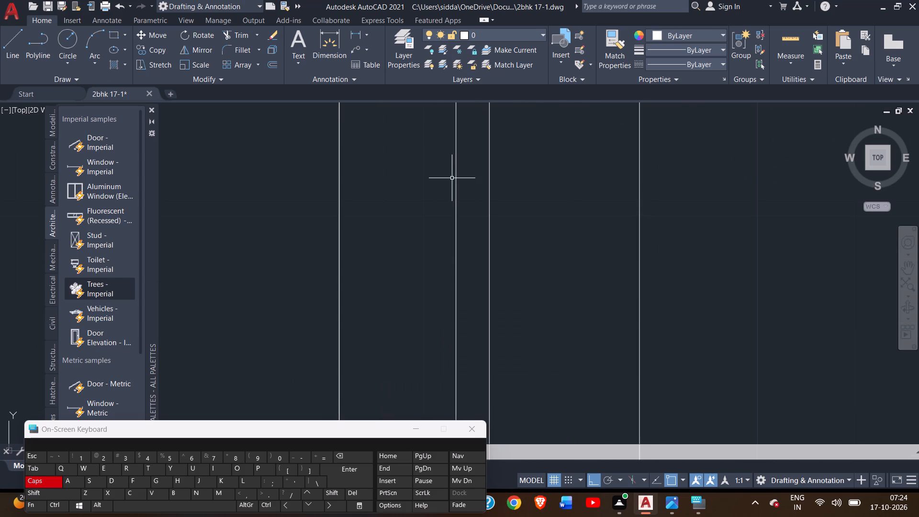
scroll(453, 178, up, 1)
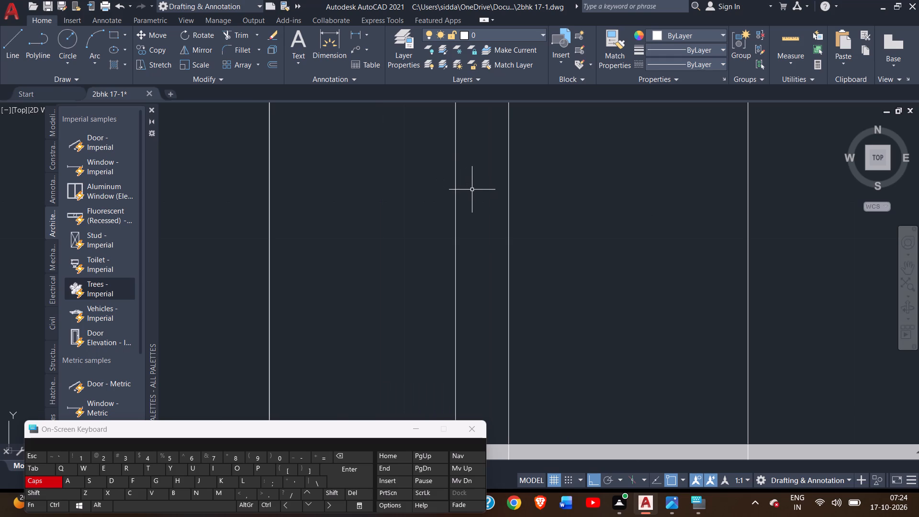
scroll(472, 190, up, 3)
scroll(472, 190, down, 8)
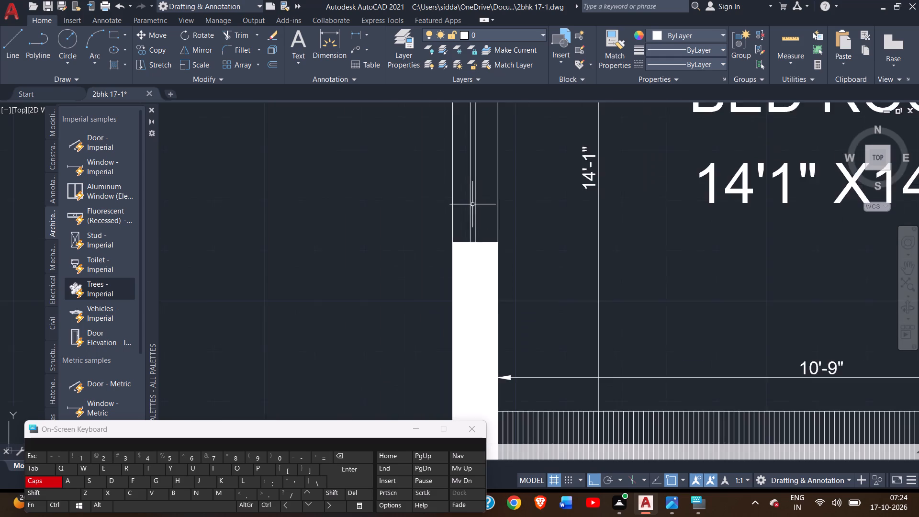
scroll(472, 205, down, 1)
scroll(514, 241, down, 2)
middle_drag(596, 251, 506, 275)
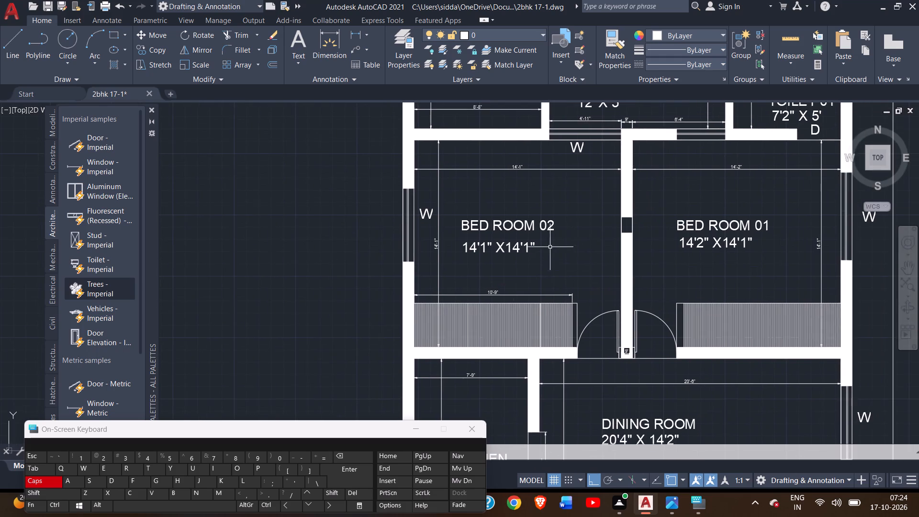
scroll(560, 238, up, 3)
scroll(564, 259, down, 2)
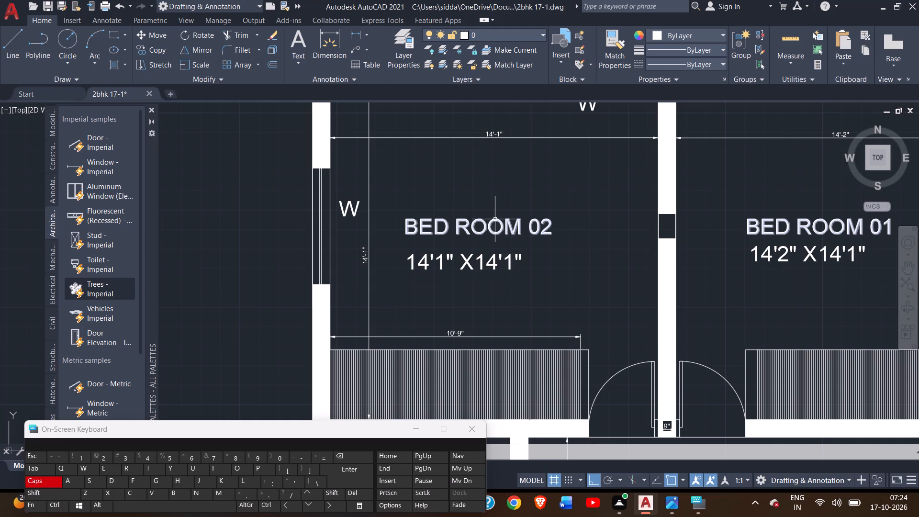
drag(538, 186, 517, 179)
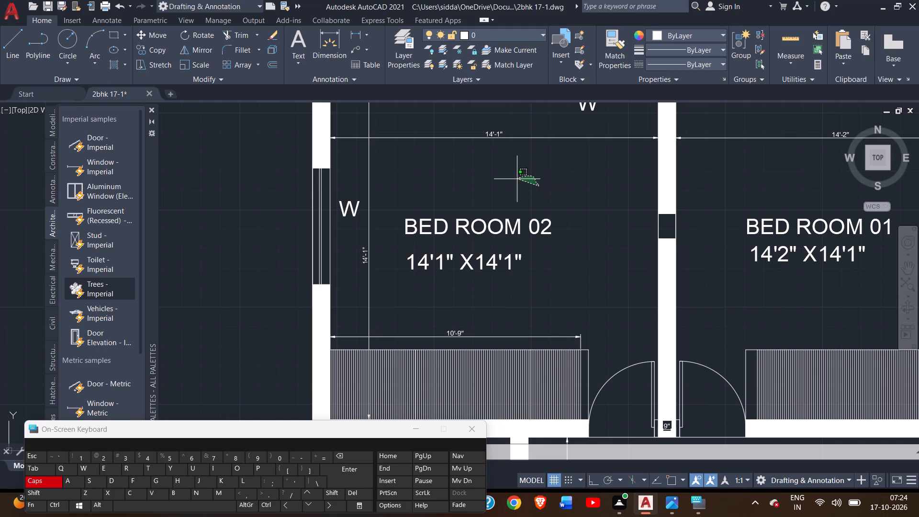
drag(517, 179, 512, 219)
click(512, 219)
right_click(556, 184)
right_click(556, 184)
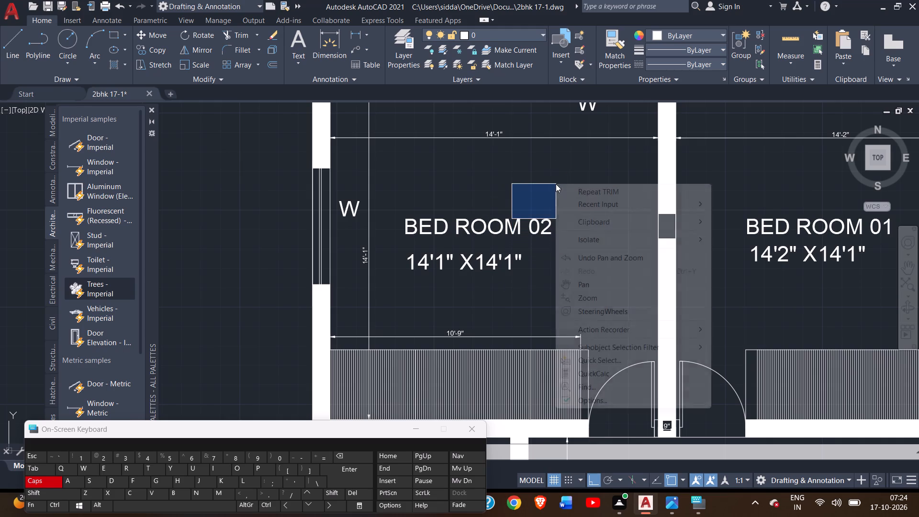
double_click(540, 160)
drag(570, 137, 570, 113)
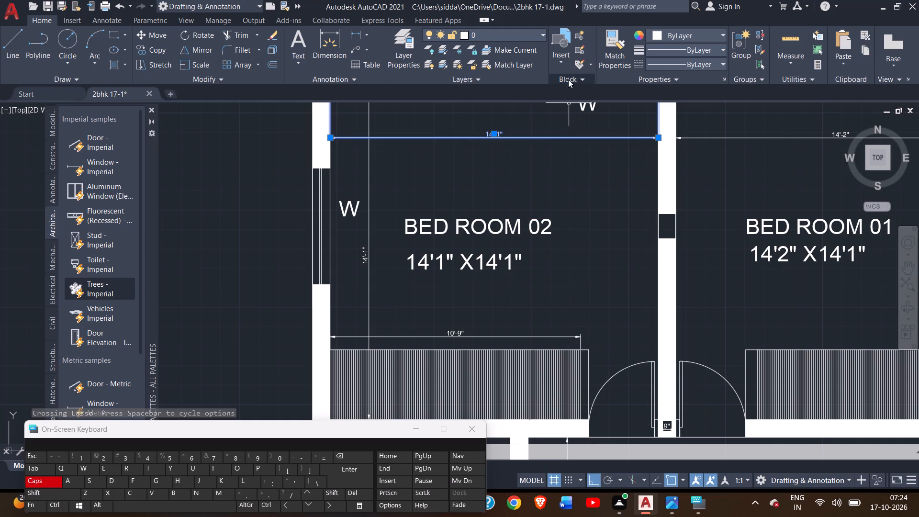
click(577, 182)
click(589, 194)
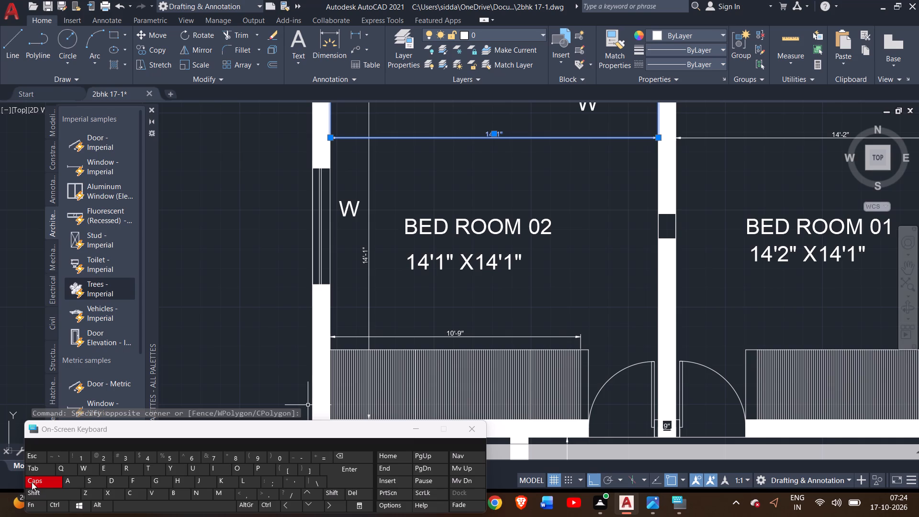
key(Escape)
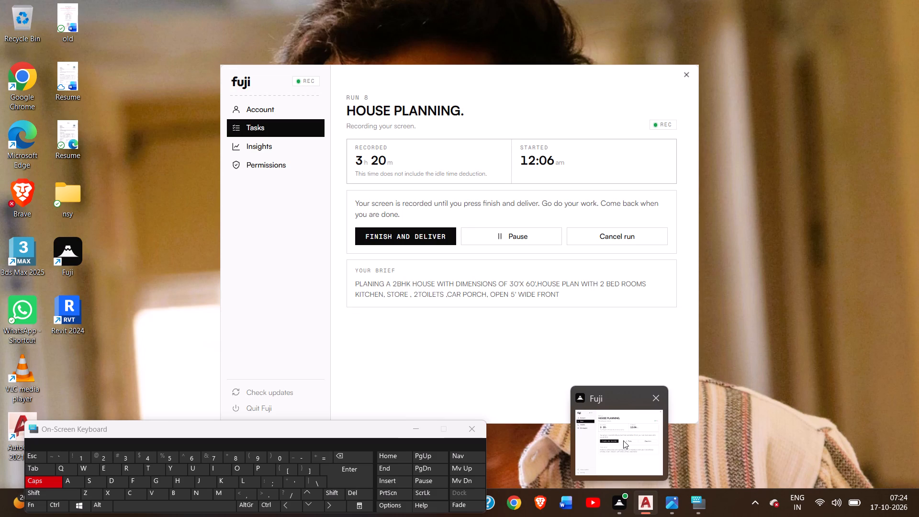
Examine the overall floor plan, the kitchen and dining room, and the wall junction beside Bed Room 02's door.
scroll(583, 334, down, 2)
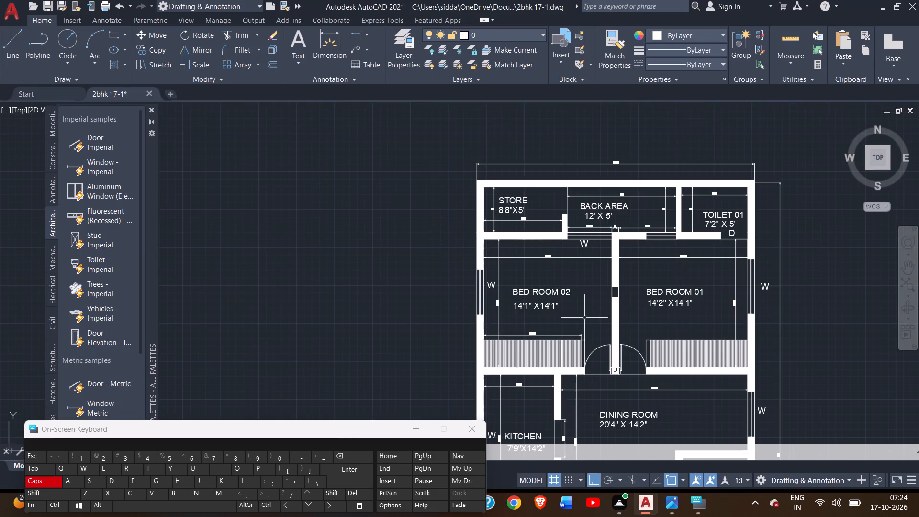
middle_drag(593, 304, 569, 233)
scroll(567, 239, down, 1)
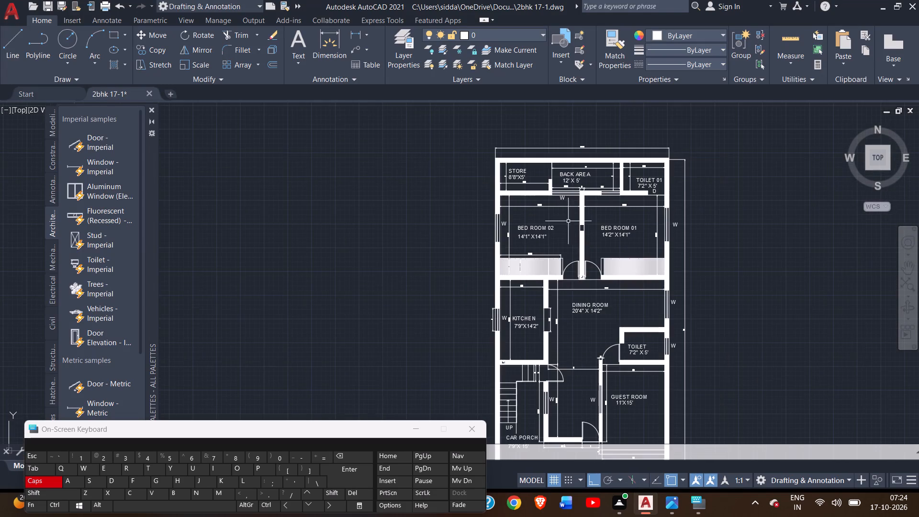
middle_drag(579, 316, 580, 275)
scroll(582, 274, down, 1)
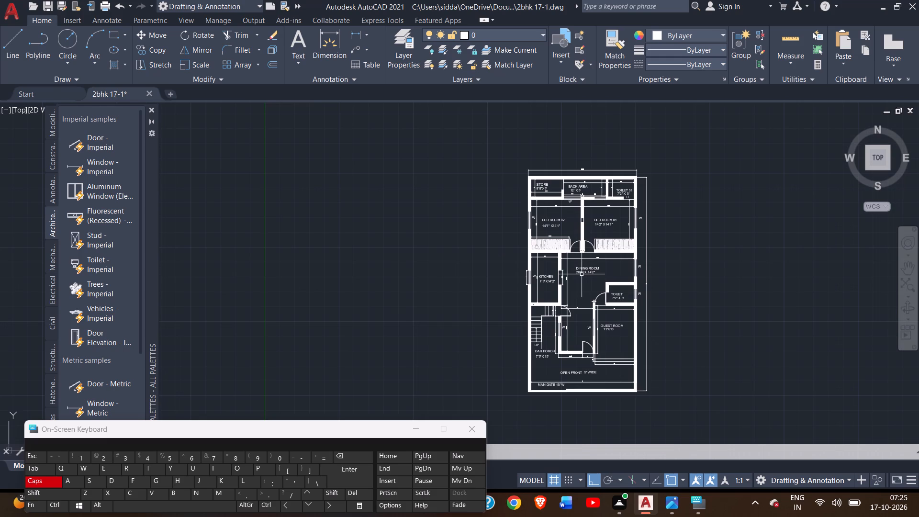
scroll(582, 274, up, 4)
middle_drag(582, 274, 582, 278)
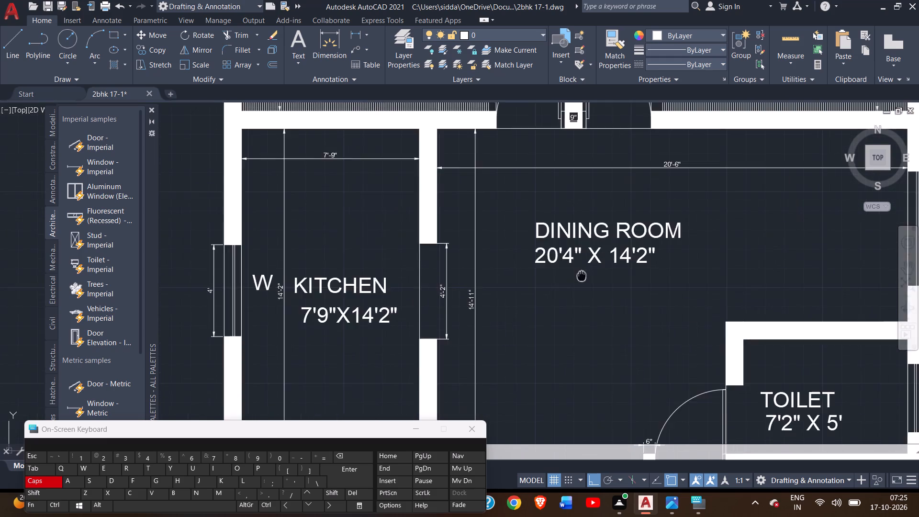
middle_drag(582, 278, 615, 469)
scroll(483, 311, up, 2)
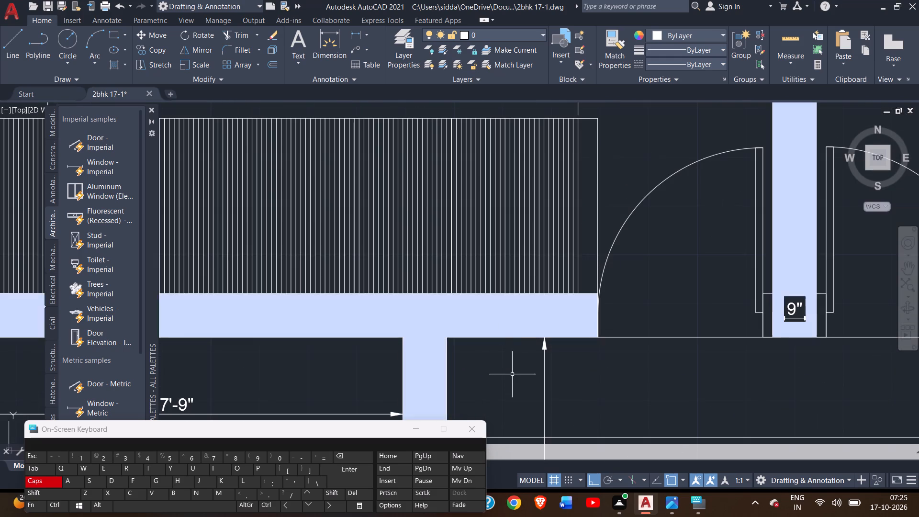
scroll(517, 360, down, 5)
middle_drag(722, 466, 703, 360)
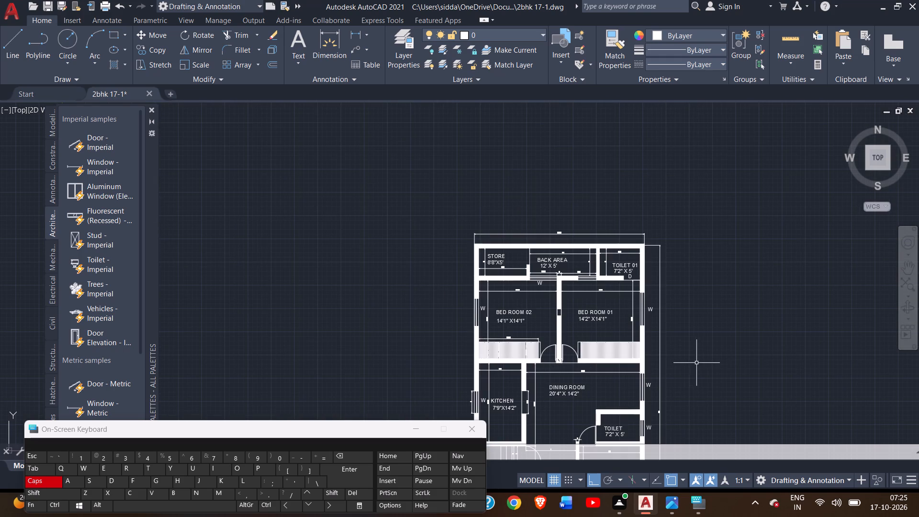
Examine the front part of the plan, including the car porch, guest room, open front and main gate.
middle_drag(708, 379, 697, 258)
scroll(700, 262, down, 3)
scroll(693, 346, up, 3)
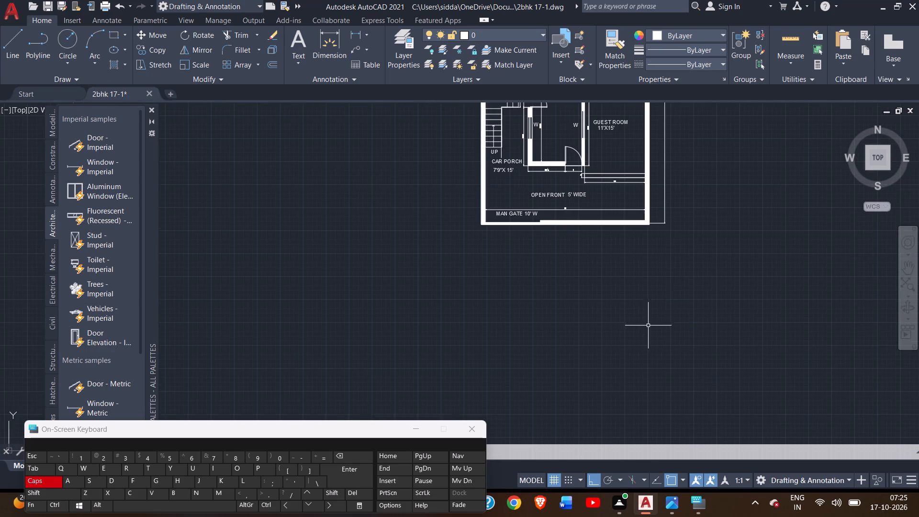
middle_drag(648, 326, 680, 412)
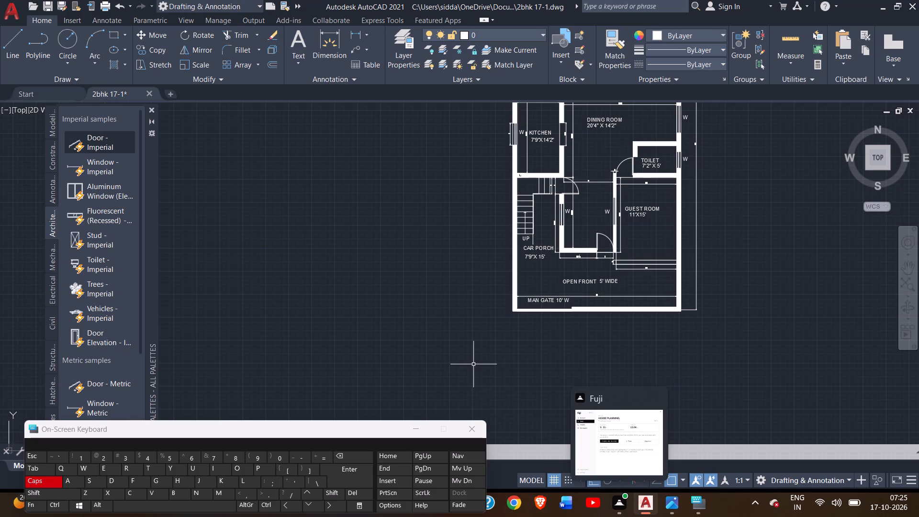
scroll(473, 364, down, 2)
middle_drag(473, 364, 339, 372)
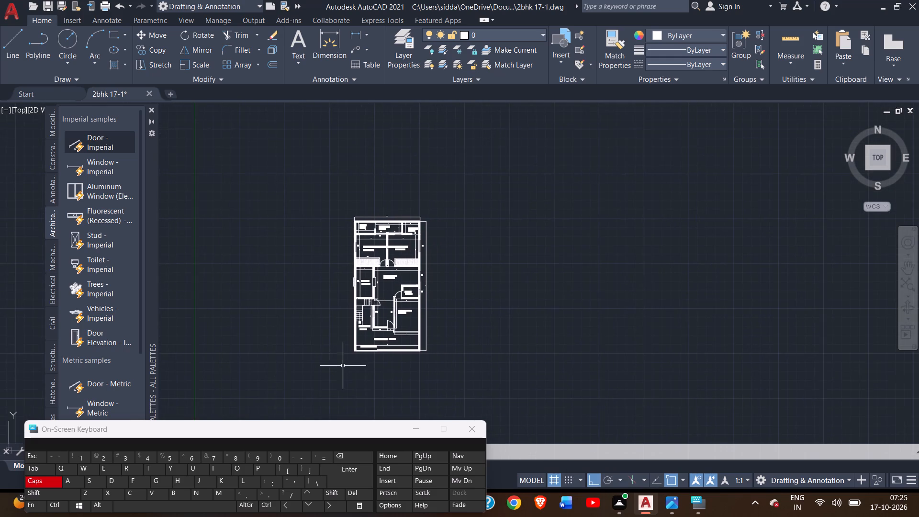
scroll(357, 353, up, 2)
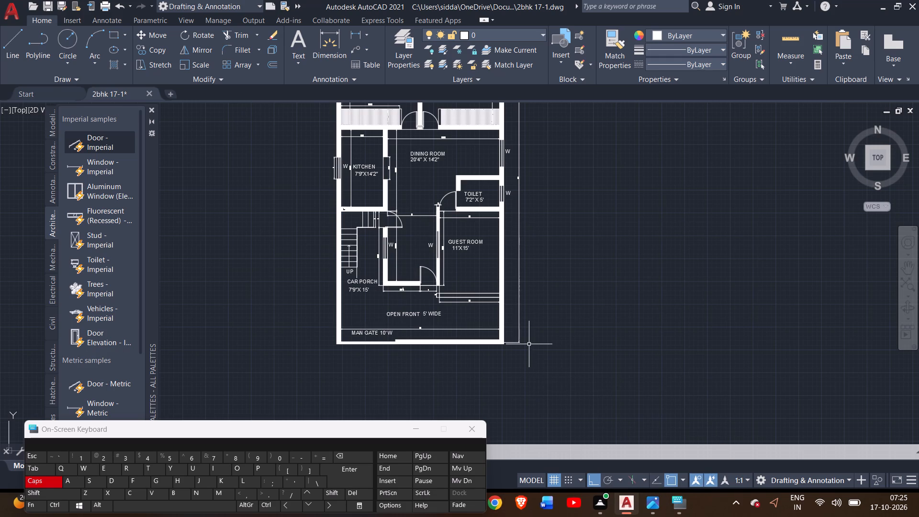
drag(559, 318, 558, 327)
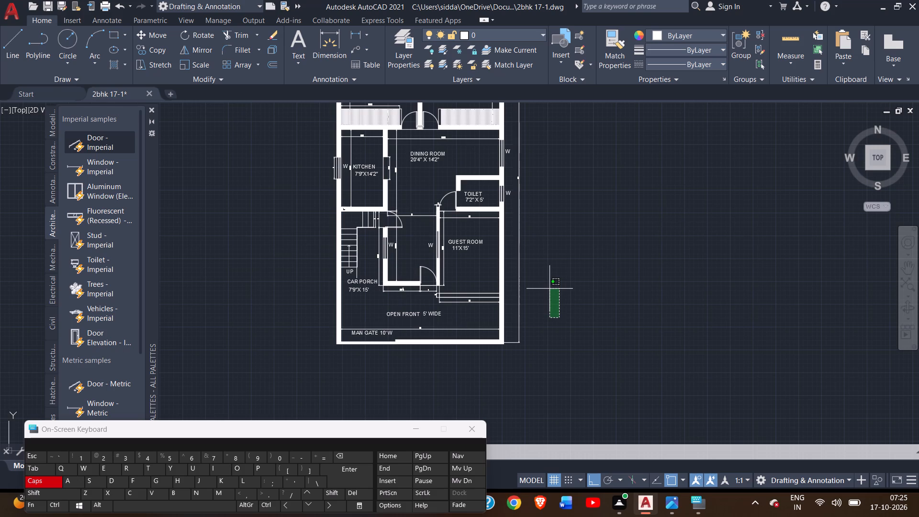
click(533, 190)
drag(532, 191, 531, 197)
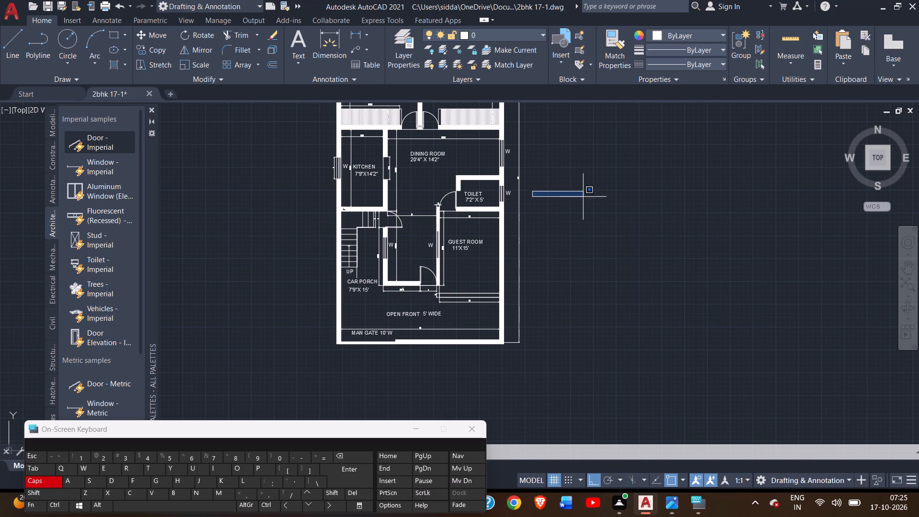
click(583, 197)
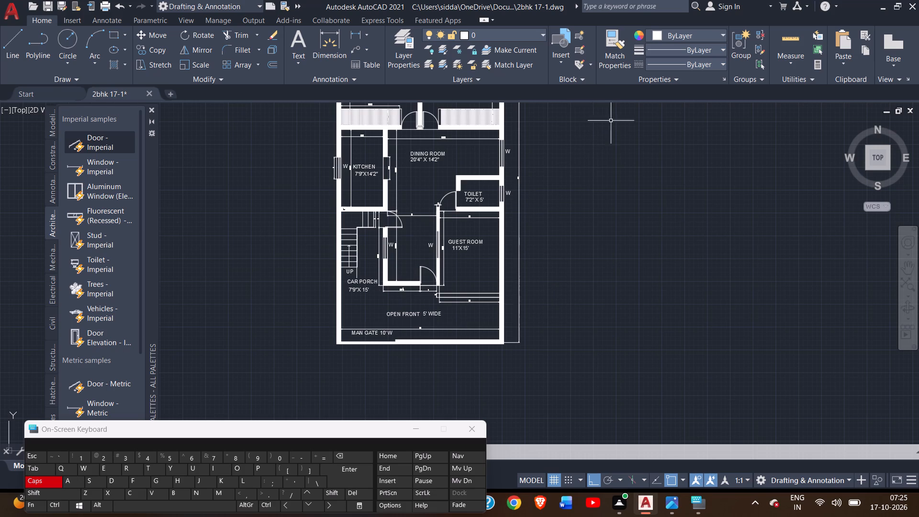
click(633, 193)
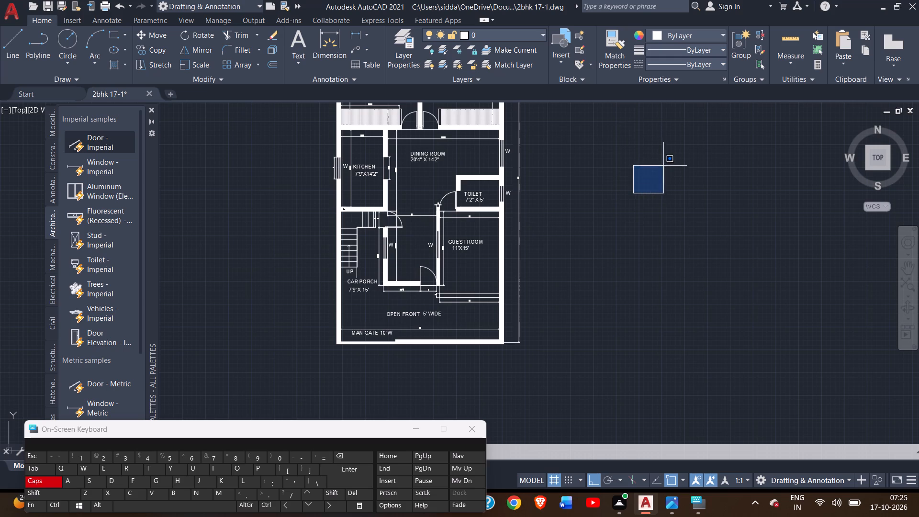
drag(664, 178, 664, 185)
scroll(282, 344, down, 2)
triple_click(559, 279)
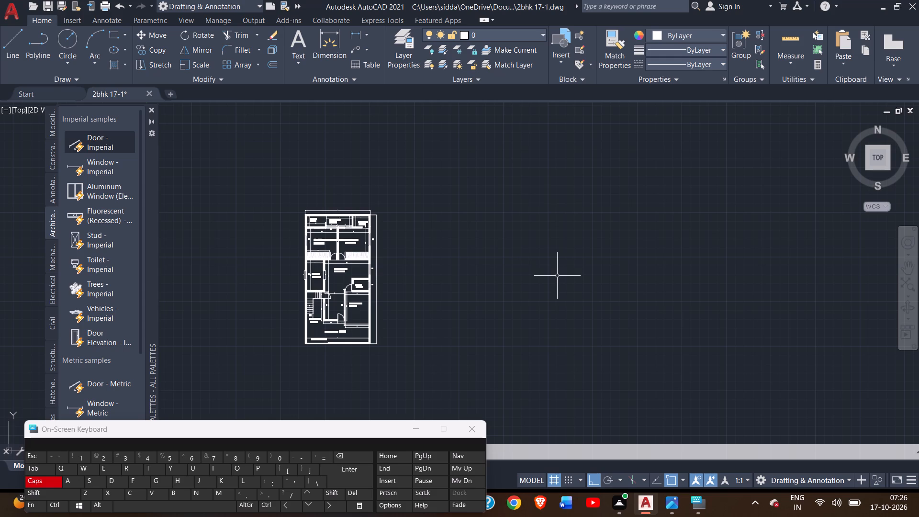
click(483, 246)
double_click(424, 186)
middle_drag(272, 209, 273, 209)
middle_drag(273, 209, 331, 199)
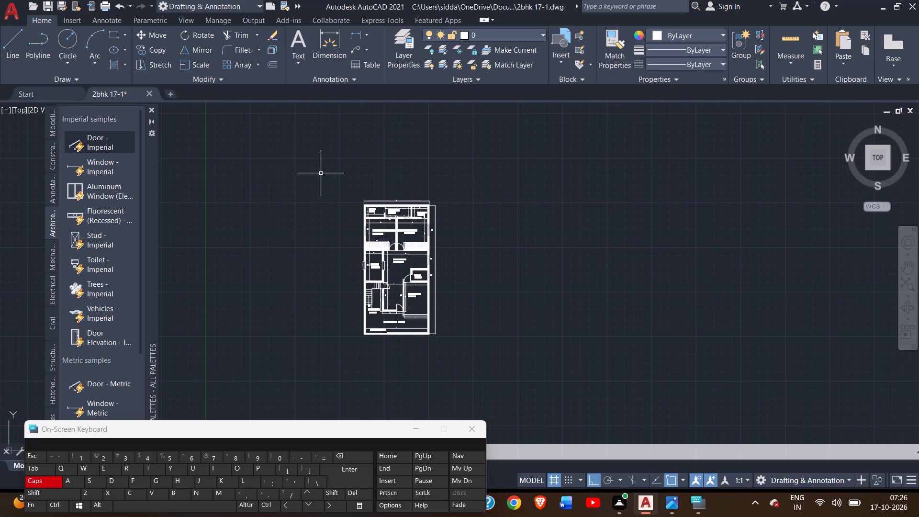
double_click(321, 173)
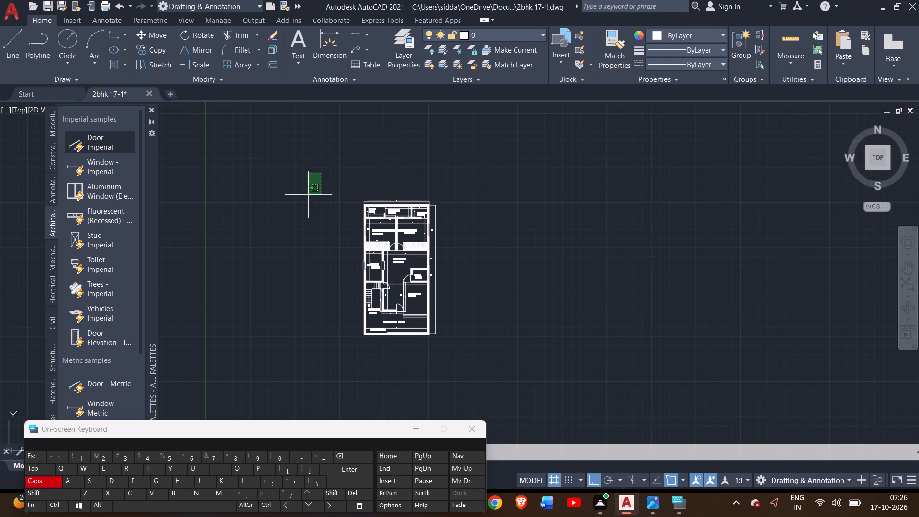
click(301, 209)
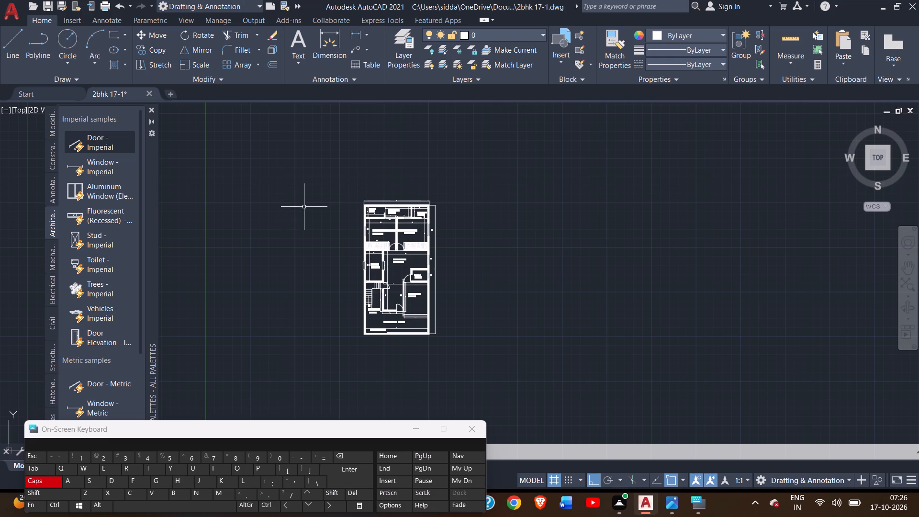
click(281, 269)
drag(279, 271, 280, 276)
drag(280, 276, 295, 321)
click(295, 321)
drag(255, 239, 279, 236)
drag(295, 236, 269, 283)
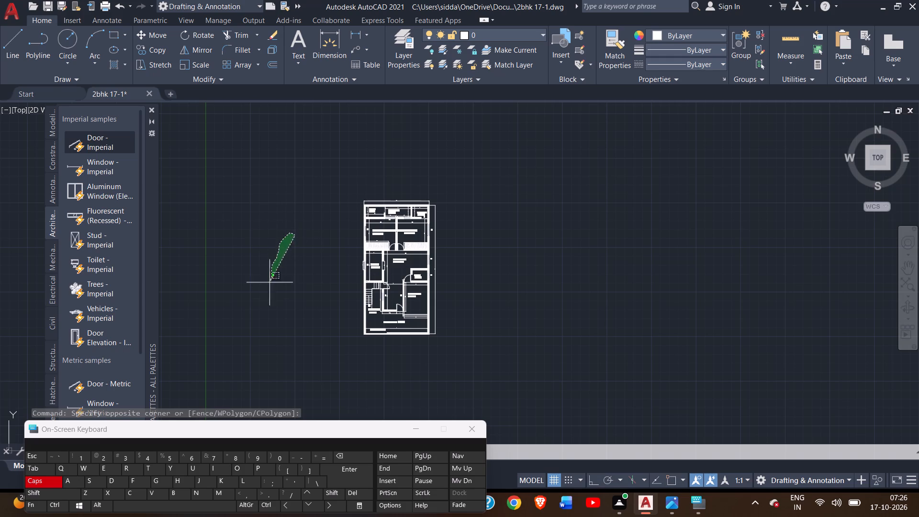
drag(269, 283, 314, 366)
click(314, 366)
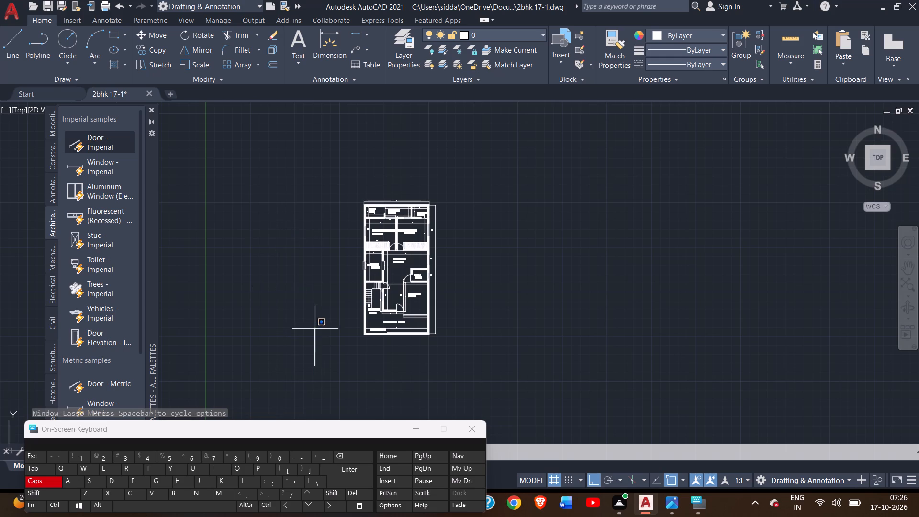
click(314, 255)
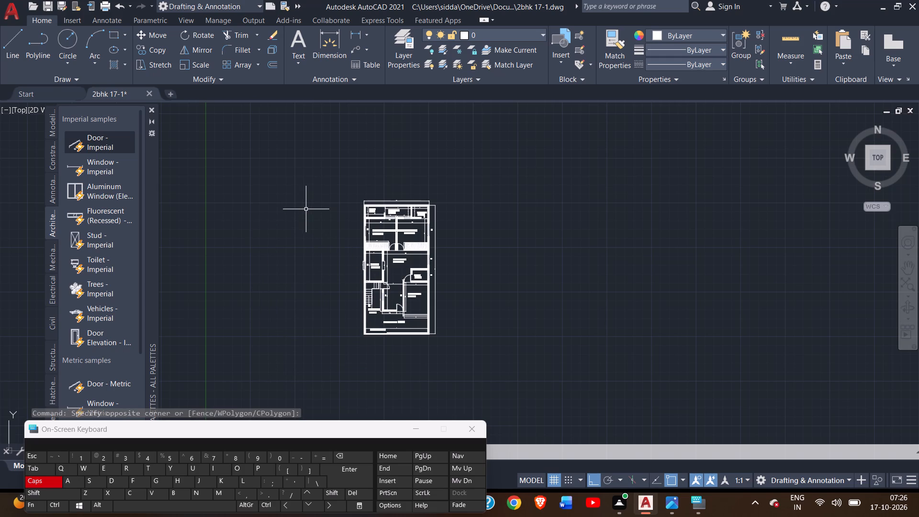
Examine the rear part of the plan, covering the store, the back area and their labels and dimensions.
scroll(350, 214, up, 3)
scroll(400, 239, up, 2)
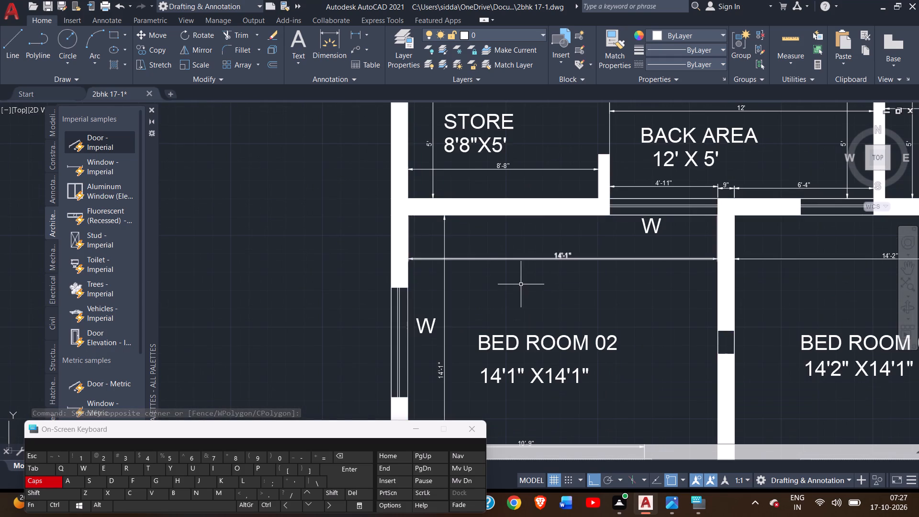
middle_drag(522, 284, 490, 419)
middle_drag(504, 289, 366, 347)
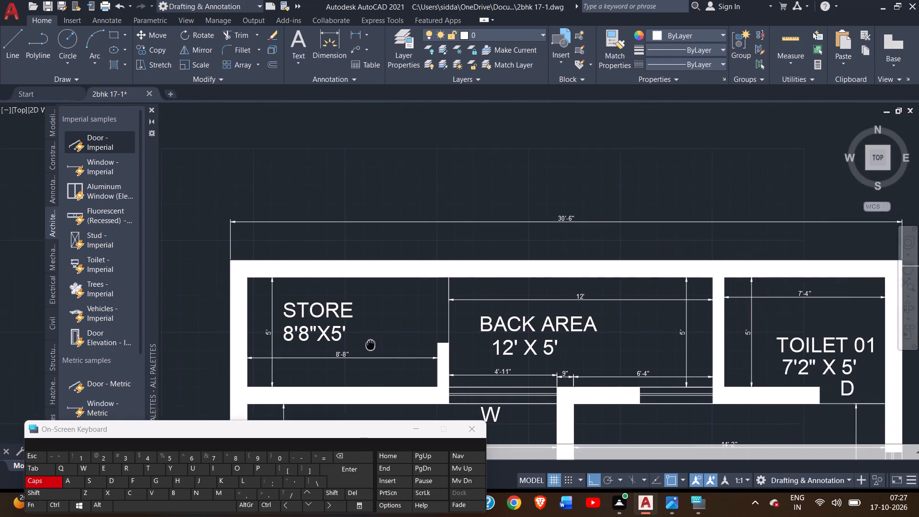
middle_drag(366, 347, 346, 352)
scroll(437, 340, up, 1)
scroll(504, 285, down, 2)
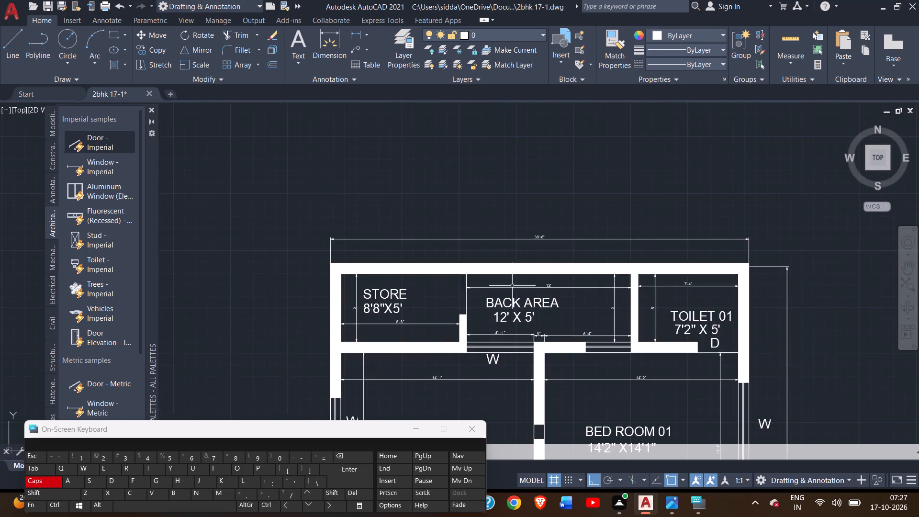
scroll(513, 288, up, 3)
scroll(509, 290, down, 1)
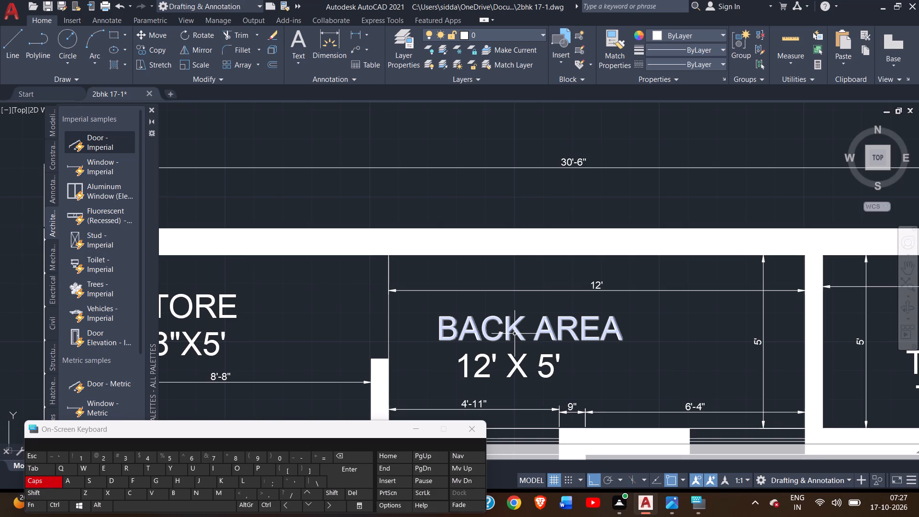
scroll(515, 334, down, 2)
scroll(537, 331, up, 3)
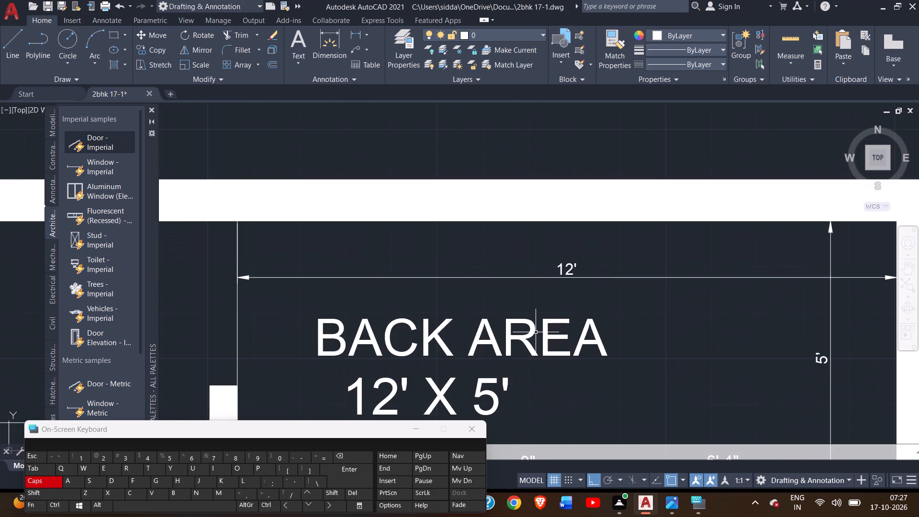
scroll(521, 338, down, 2)
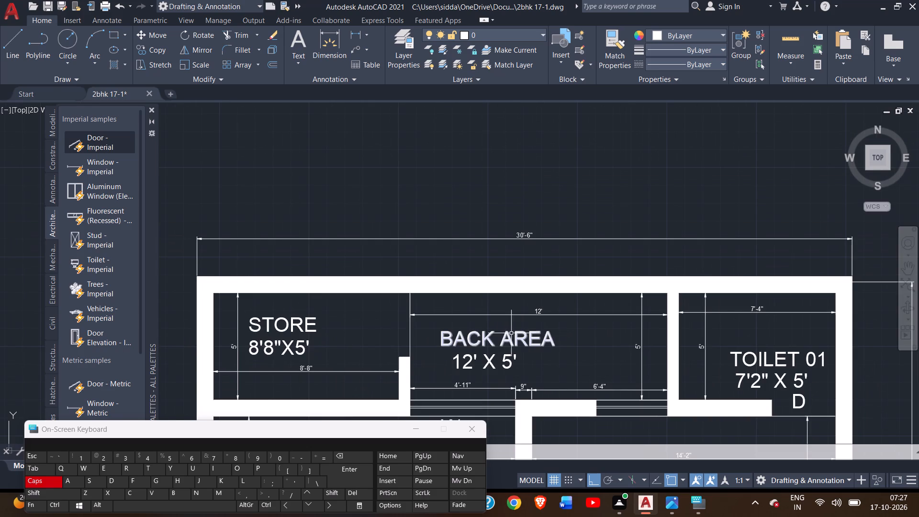
double_click(478, 147)
right_click(478, 147)
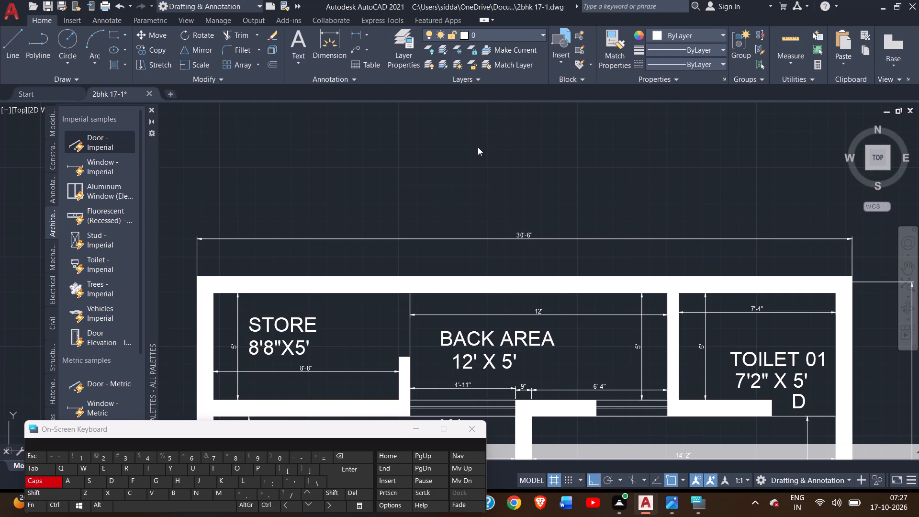
triple_click(467, 137)
triple_click(467, 137)
Examine the outer wall corner at Toilet 01, its dimensions and the rear rooms above the two bedrooms.
scroll(819, 269, up, 2)
middle_drag(819, 265, 693, 281)
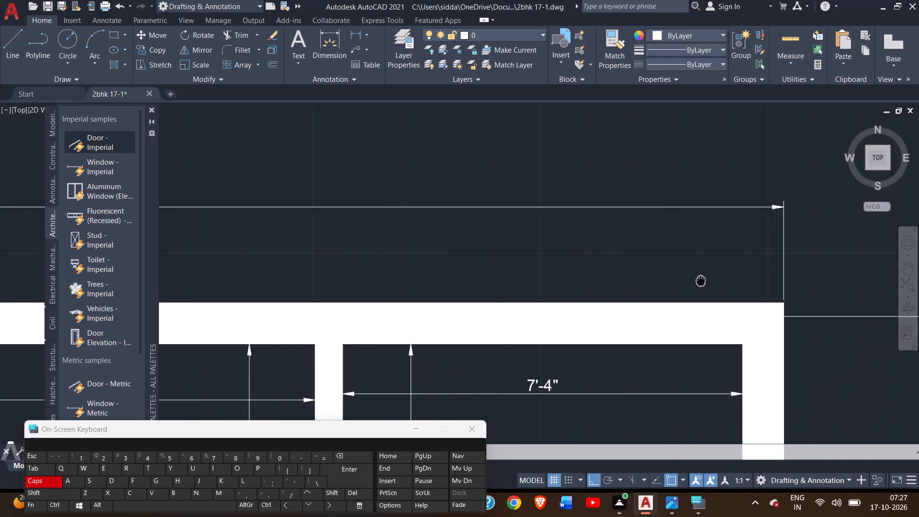
middle_drag(693, 281, 667, 283)
scroll(754, 284, up, 2)
scroll(756, 287, down, 5)
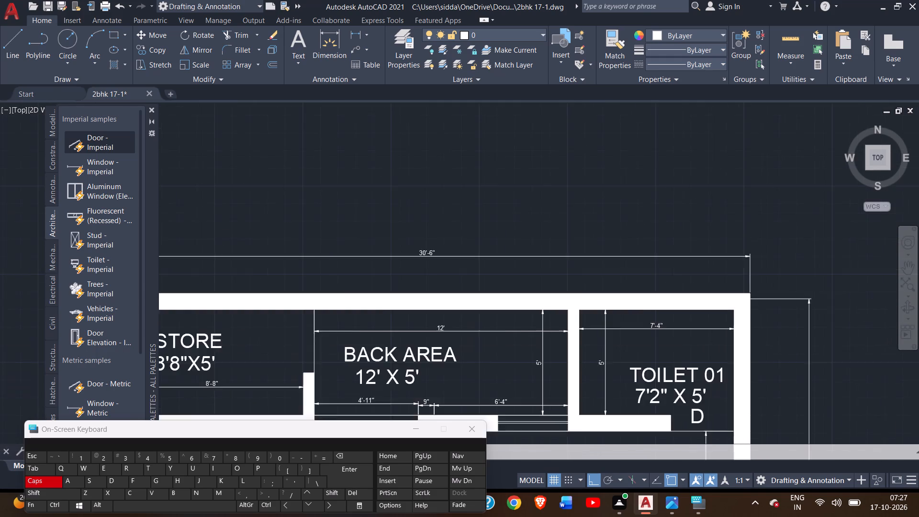
middle_drag(664, 399, 665, 311)
click(482, 126)
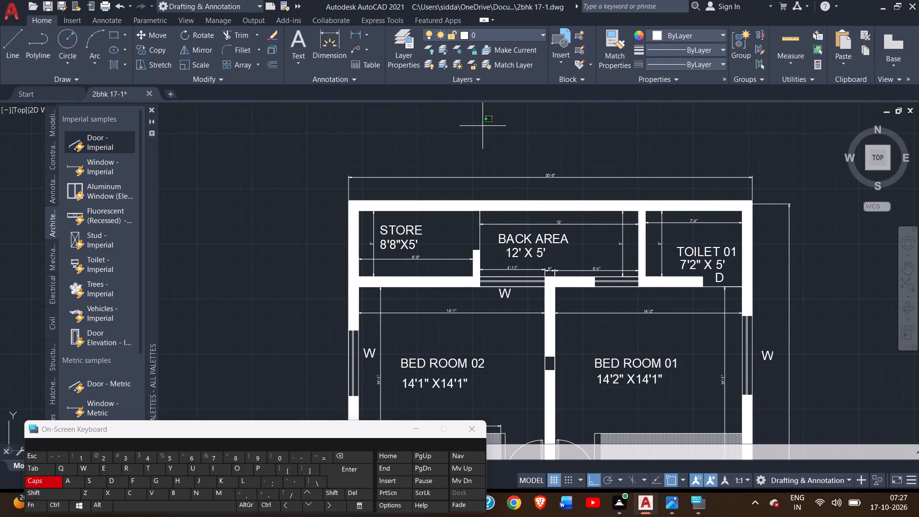
click(352, 149)
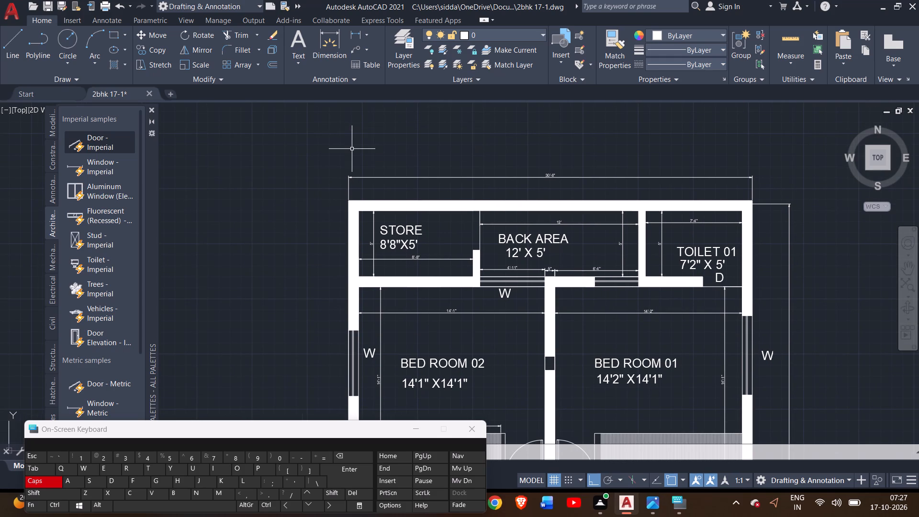
Examine the windows in the wall between the back area and the bedrooms, with the 4'-11", 9" and 6'-4" dimensions.
scroll(539, 141, up, 2)
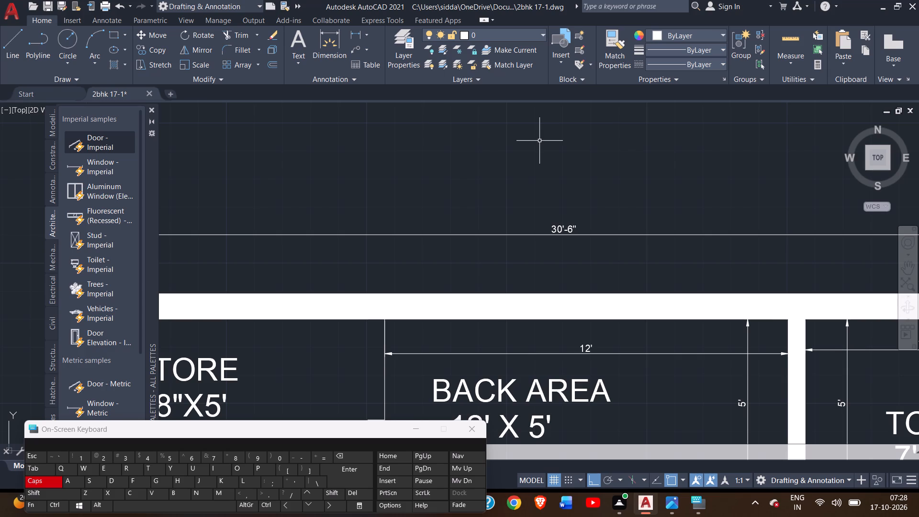
scroll(509, 162, down, 2)
middle_drag(519, 231, 508, 170)
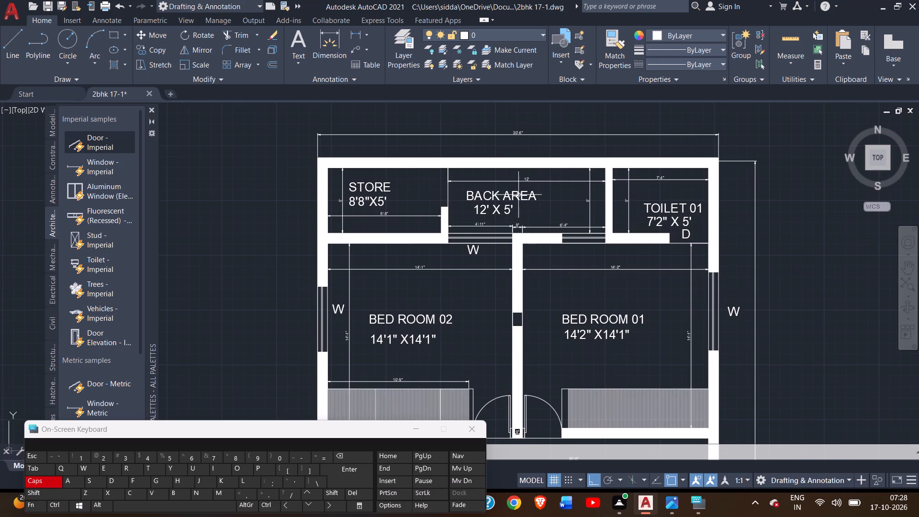
scroll(532, 271, up, 1)
middle_drag(527, 246, 514, 205)
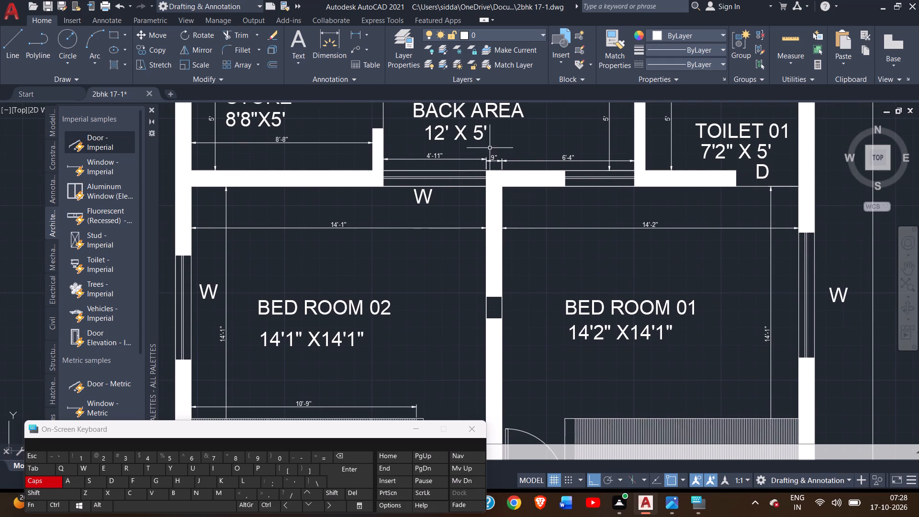
scroll(496, 157, up, 2)
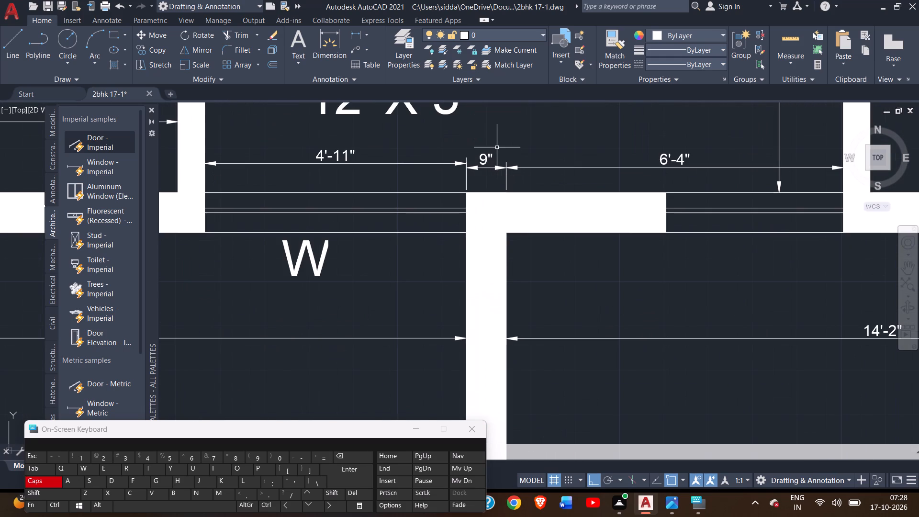
scroll(497, 147, up, 2)
scroll(491, 175, down, 1)
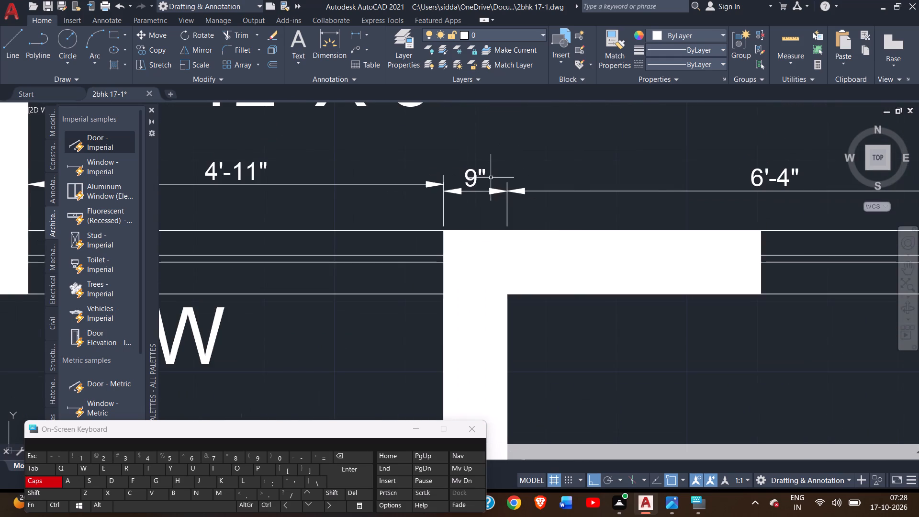
scroll(489, 180, down, 2)
scroll(426, 179, up, 1)
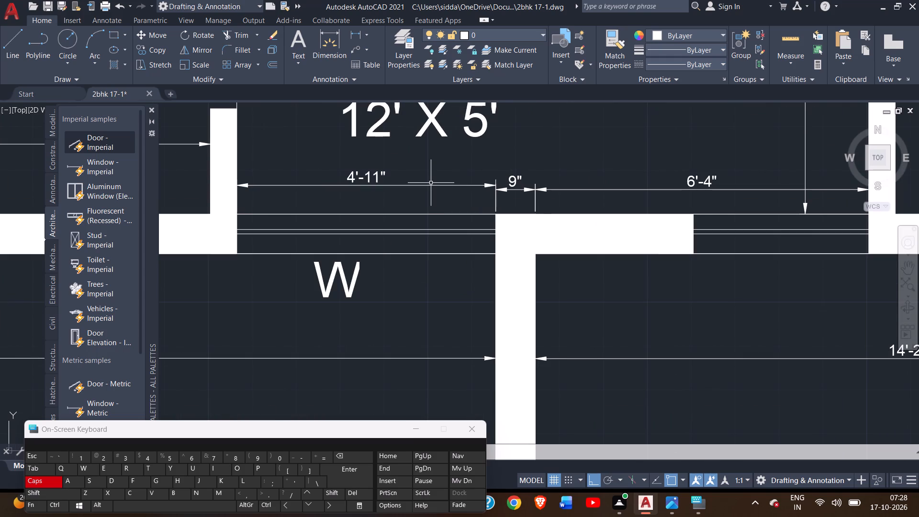
scroll(365, 180, up, 2)
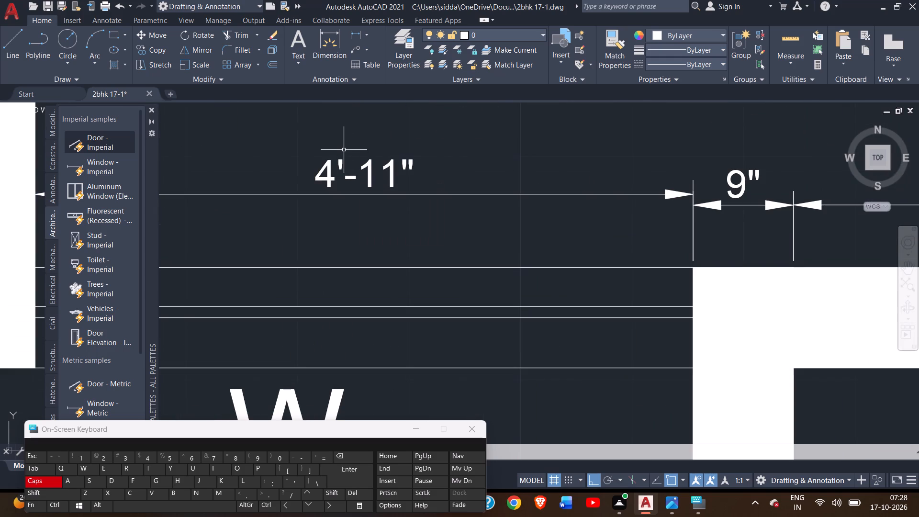
scroll(303, 210, down, 3)
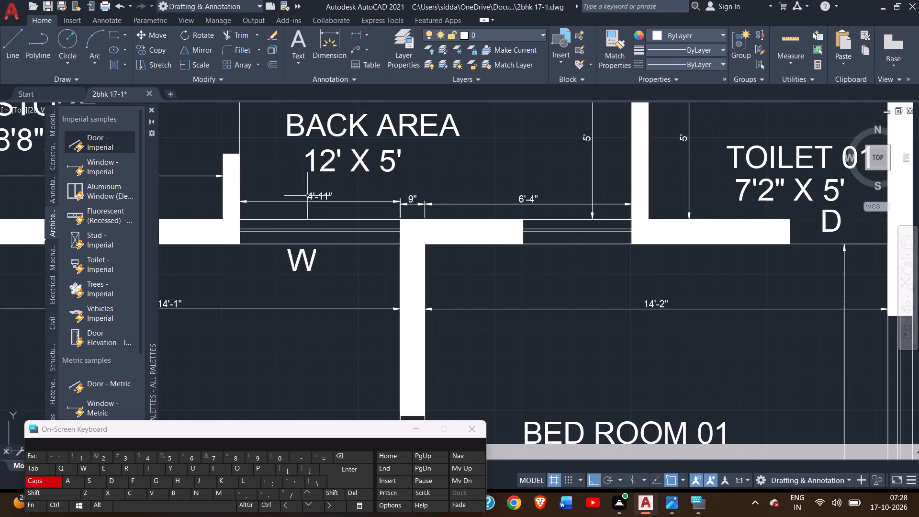
scroll(310, 196, up, 2)
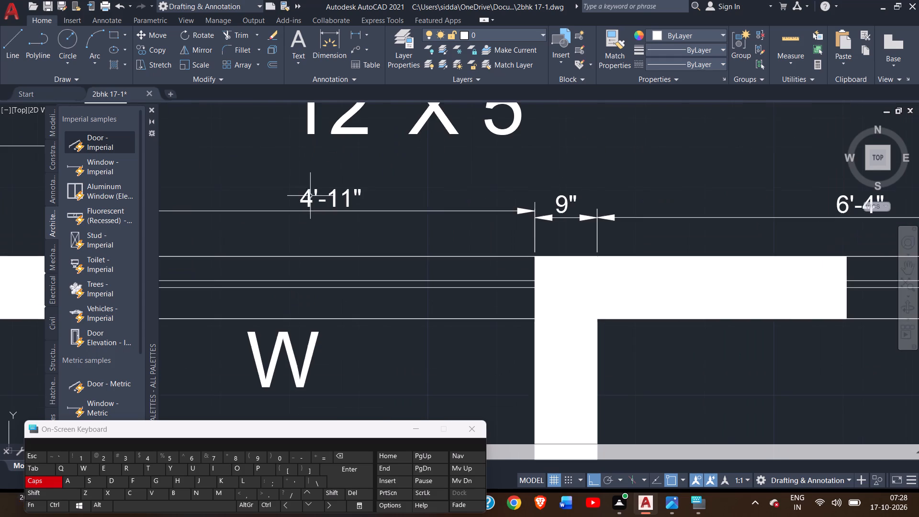
scroll(292, 192, down, 4)
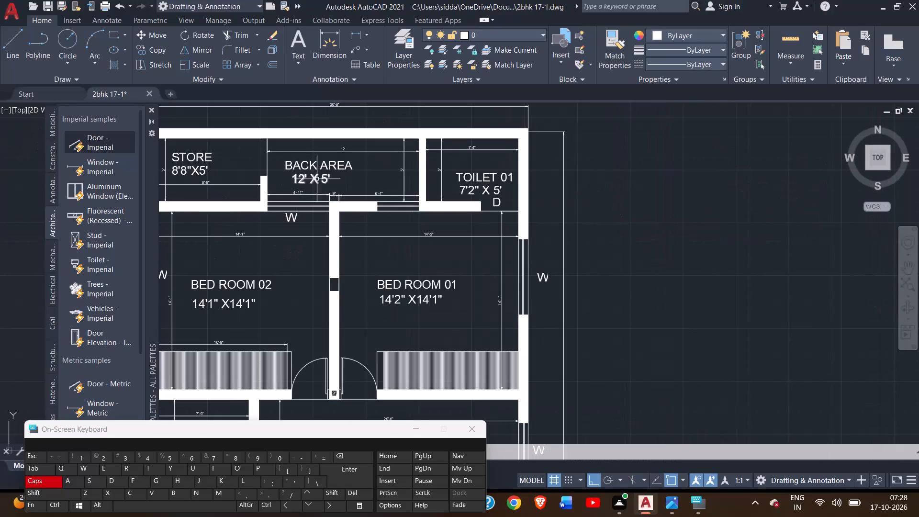
middle_drag(334, 179, 359, 169)
scroll(351, 154, up, 2)
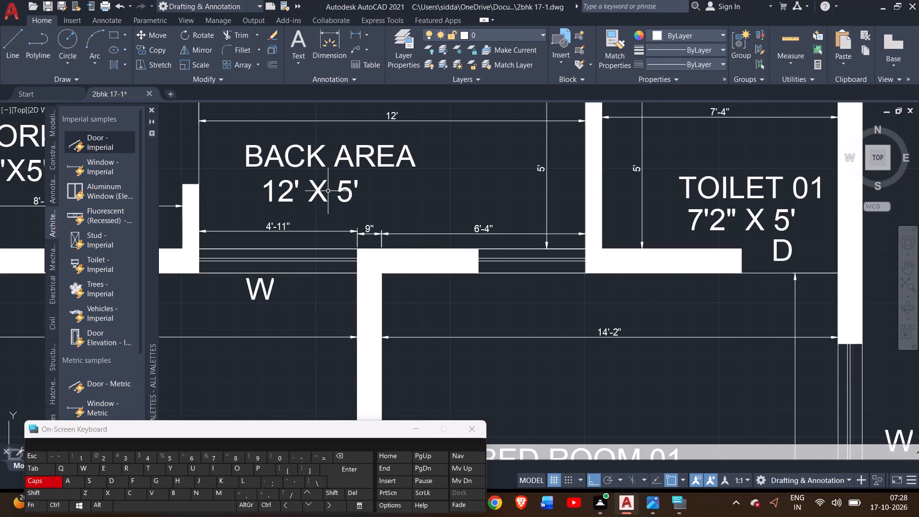
scroll(314, 188, down, 1)
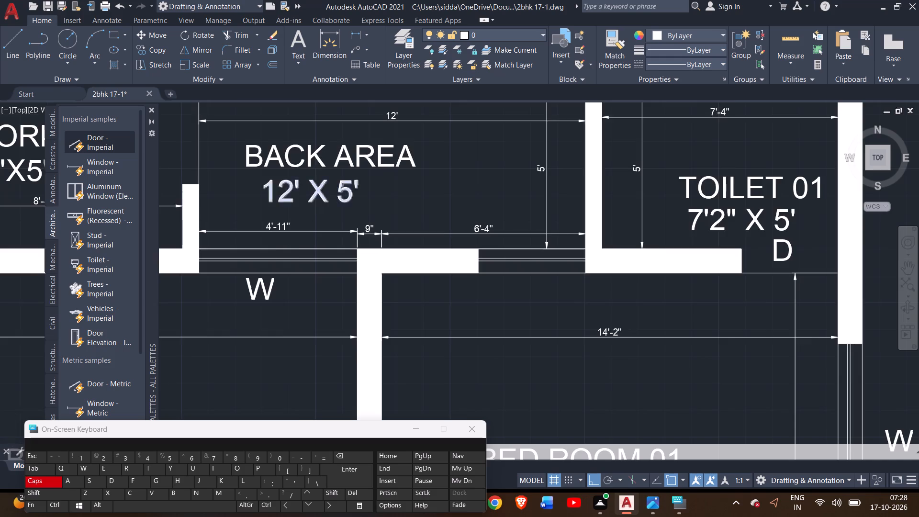
Examine the unfilled section of the wall between Bed Room 01 and Bed Room 02.
scroll(325, 200, down, 1)
scroll(347, 310, up, 4)
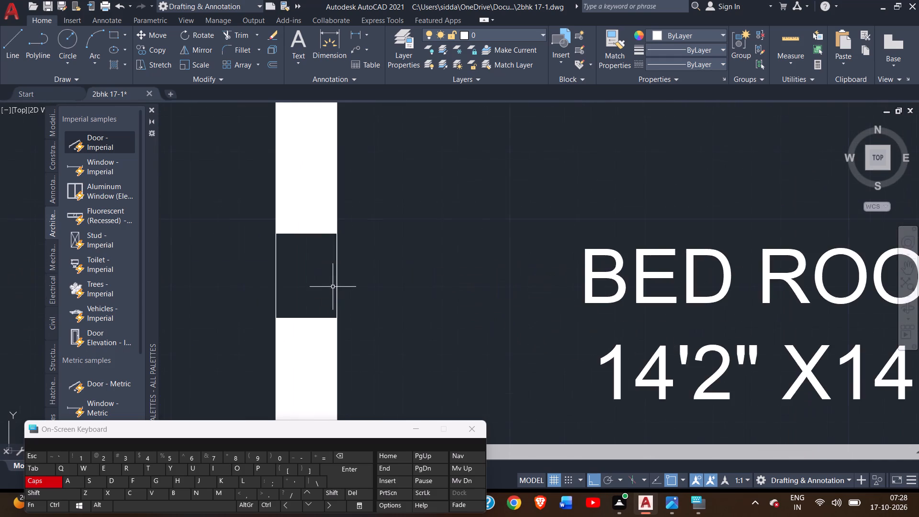
scroll(384, 269, up, 1)
middle_drag(382, 271, 450, 165)
scroll(326, 182, down, 1)
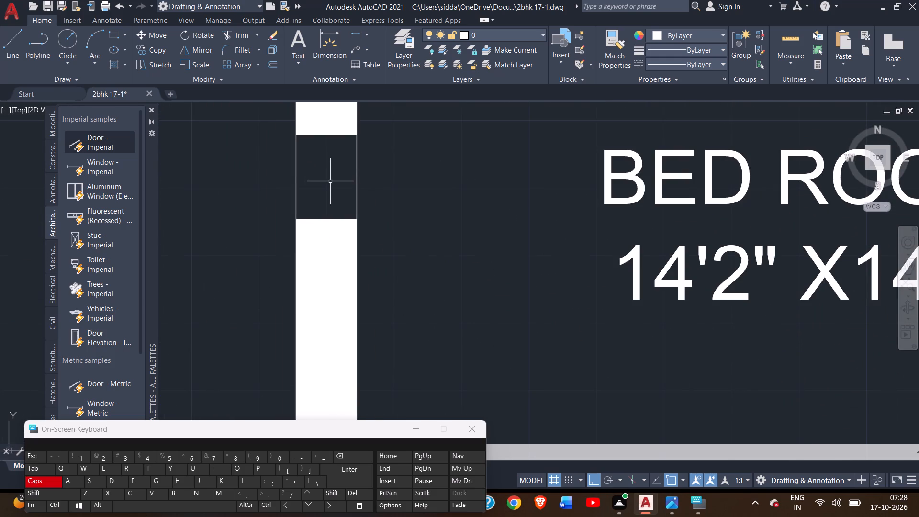
scroll(330, 181, up, 2)
scroll(336, 184, down, 1)
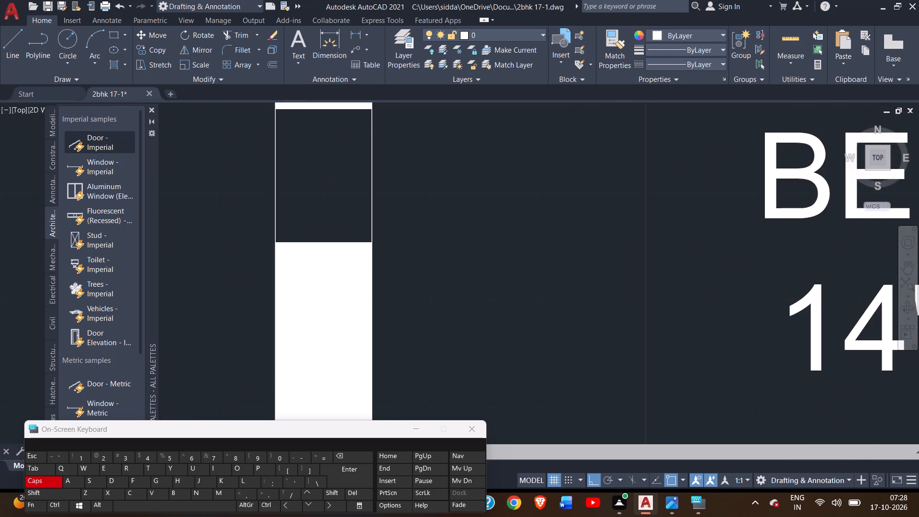
Examine the unfilled section of the dividing wall between Bed Room 01 and Bed Room 02 and the rooms around it.
scroll(336, 182, down, 3)
middle_drag(373, 186, 378, 185)
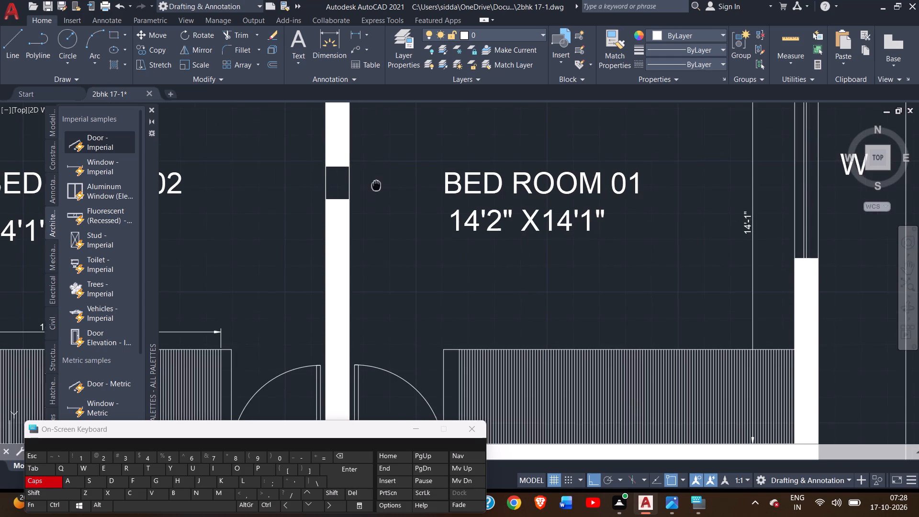
middle_drag(378, 185, 468, 209)
scroll(407, 215, up, 2)
scroll(456, 175, up, 2)
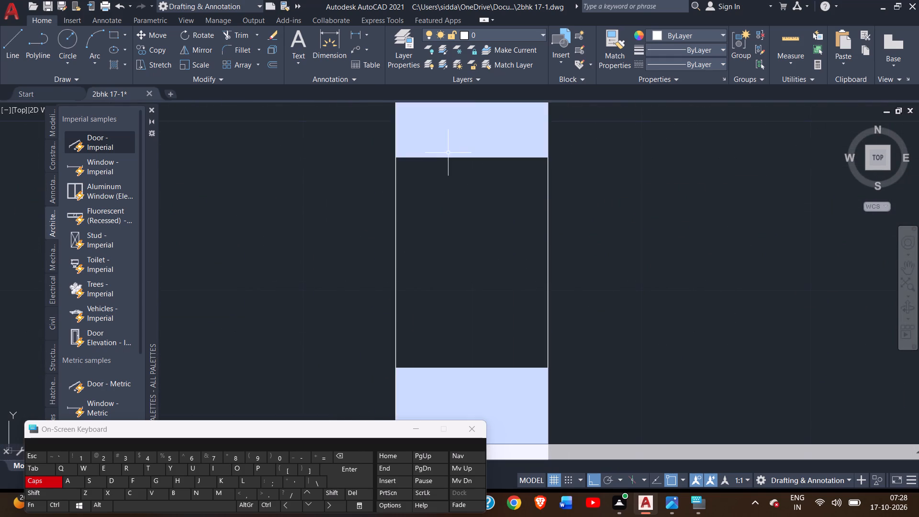
scroll(312, 252, down, 3)
scroll(472, 240, down, 3)
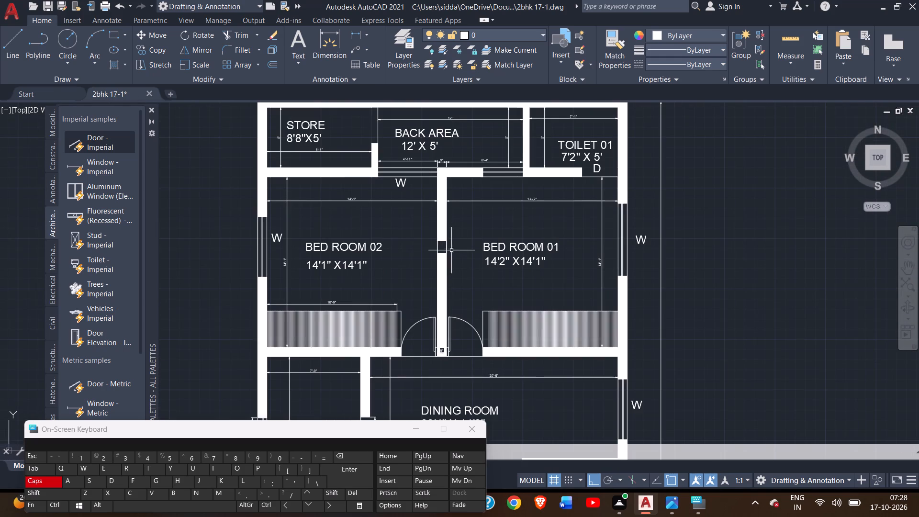
Examine the bedroom doors and hatched strips along the wall between the two bedrooms and the dining room.
middle_drag(397, 208, 391, 128)
scroll(668, 225, up, 1)
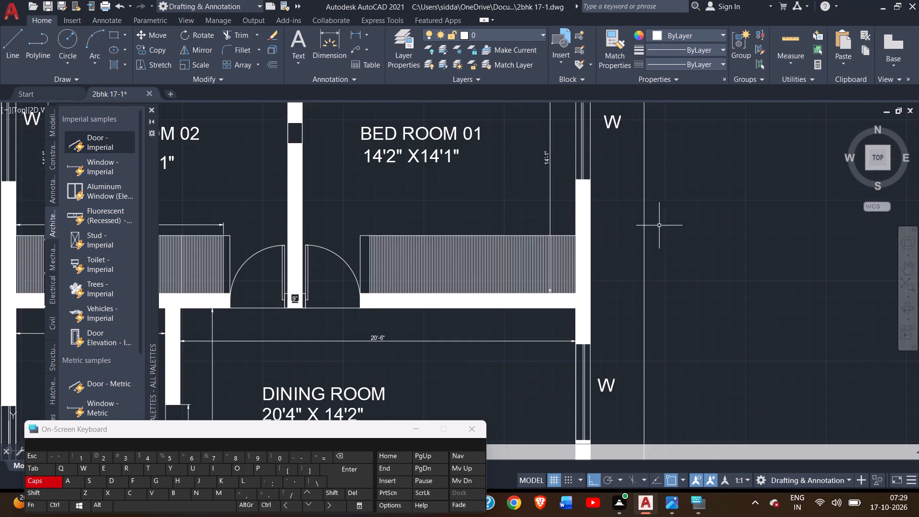
scroll(587, 200, up, 2)
scroll(628, 185, down, 2)
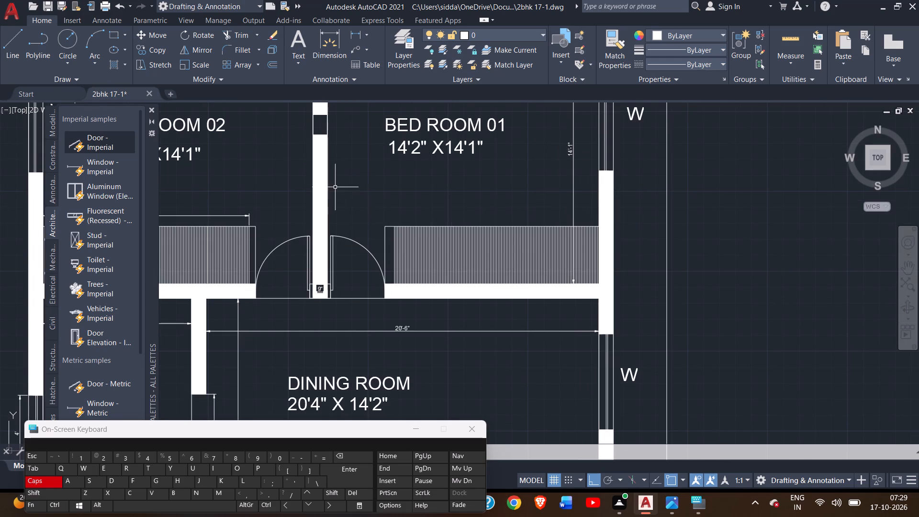
scroll(335, 186, up, 1)
scroll(375, 206, down, 2)
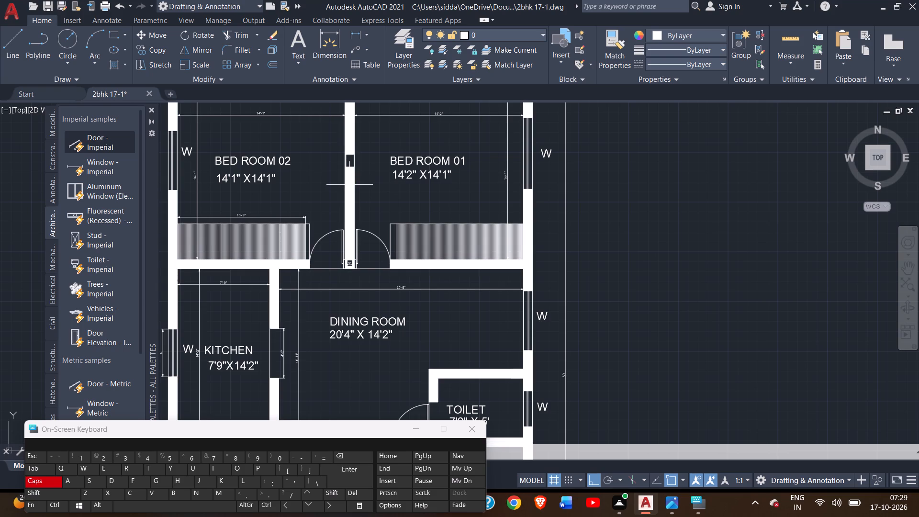
middle_drag(411, 197, 456, 242)
scroll(392, 205, up, 2)
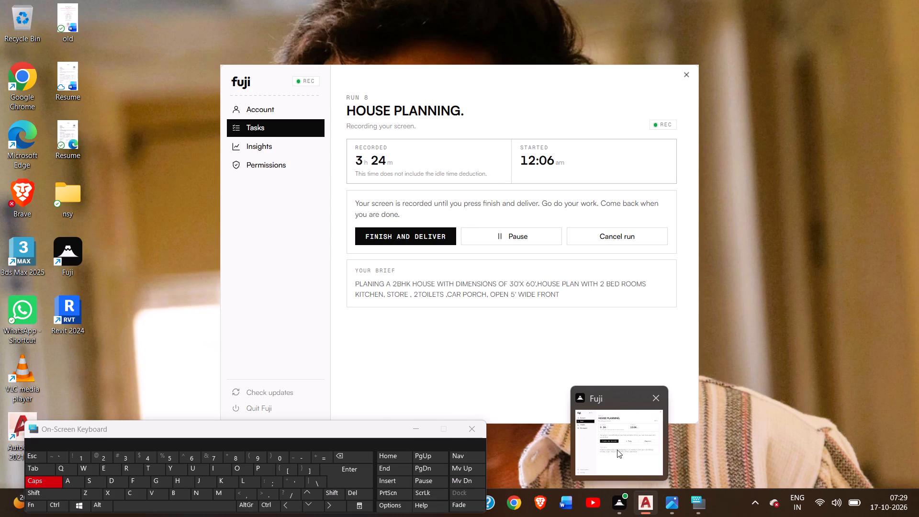
scroll(488, 322, down, 1)
middle_drag(488, 322, 497, 298)
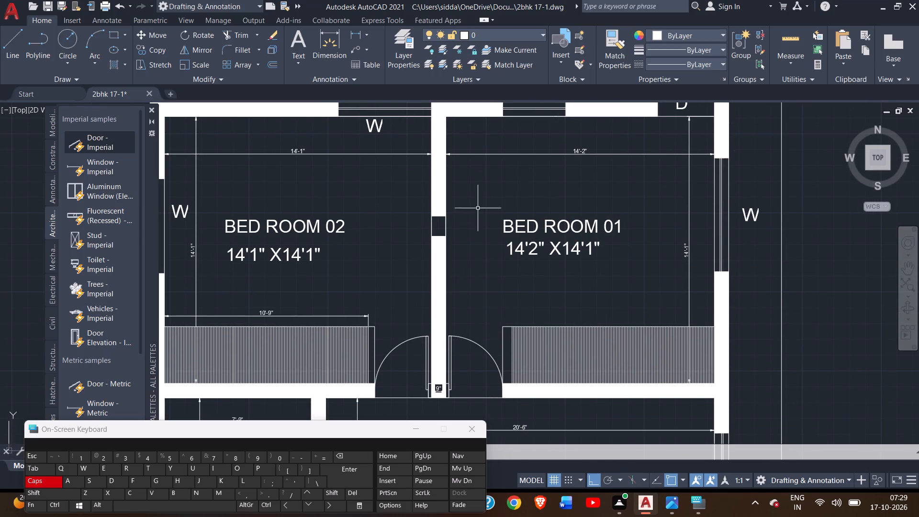
Examine Bed Room 01 and Bed Room 02, their labels and dimensions, and their place in the whole plan.
scroll(482, 232, down, 2)
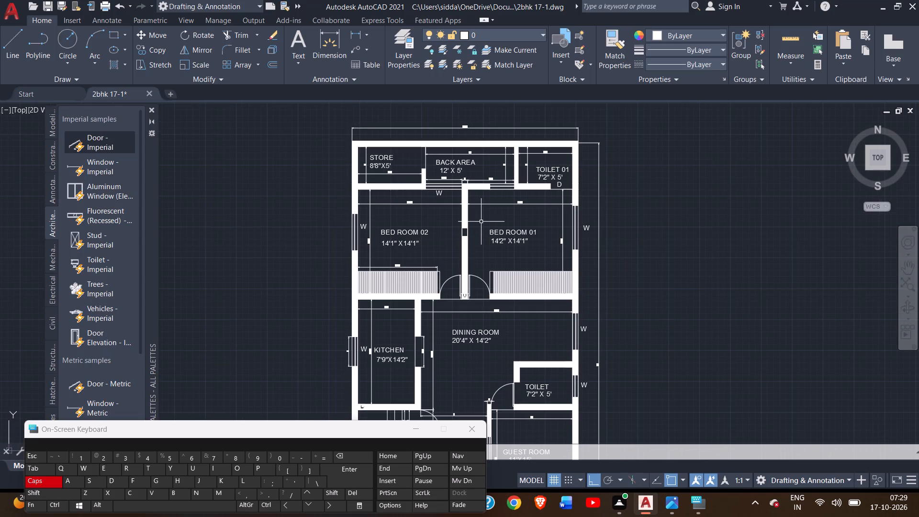
scroll(481, 221, up, 2)
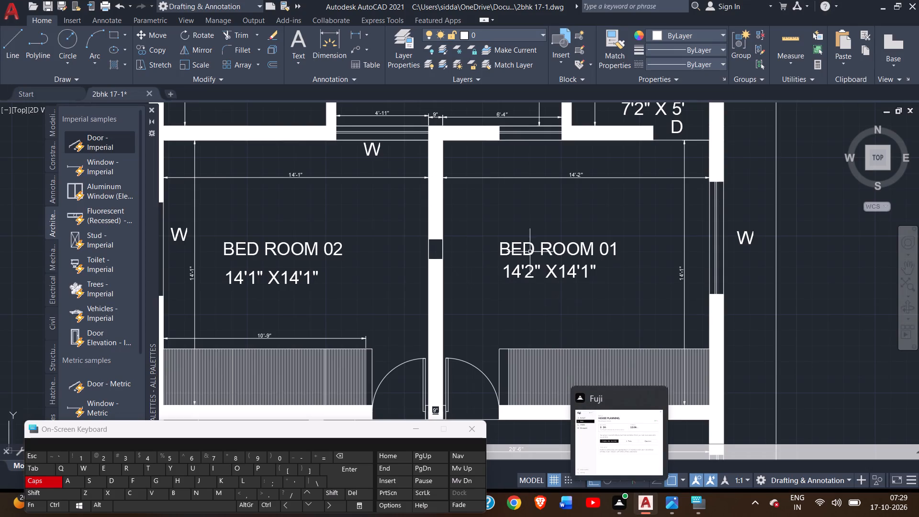
scroll(516, 231, up, 1)
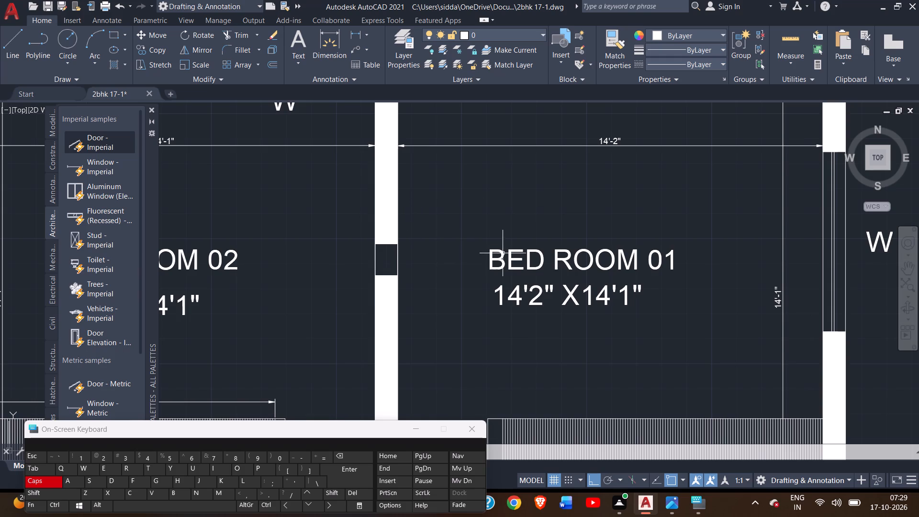
scroll(461, 270, down, 1)
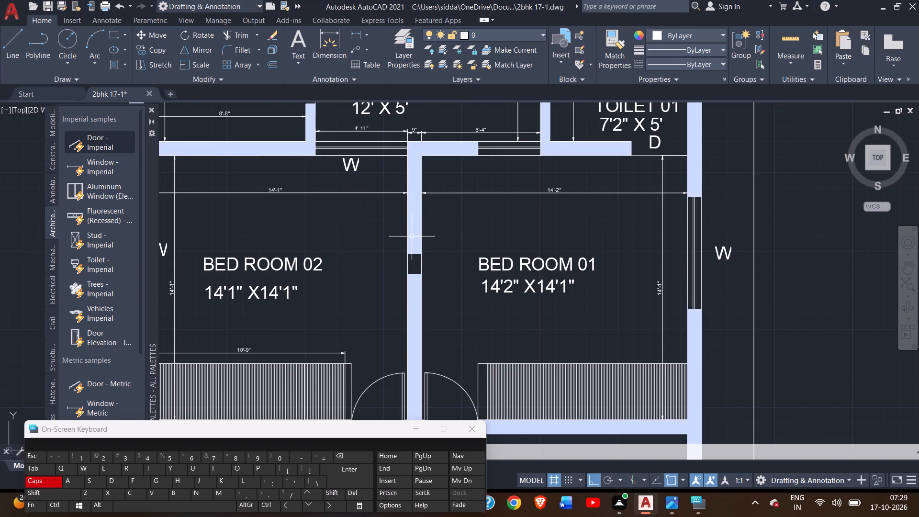
scroll(412, 236, down, 1)
scroll(412, 236, up, 1)
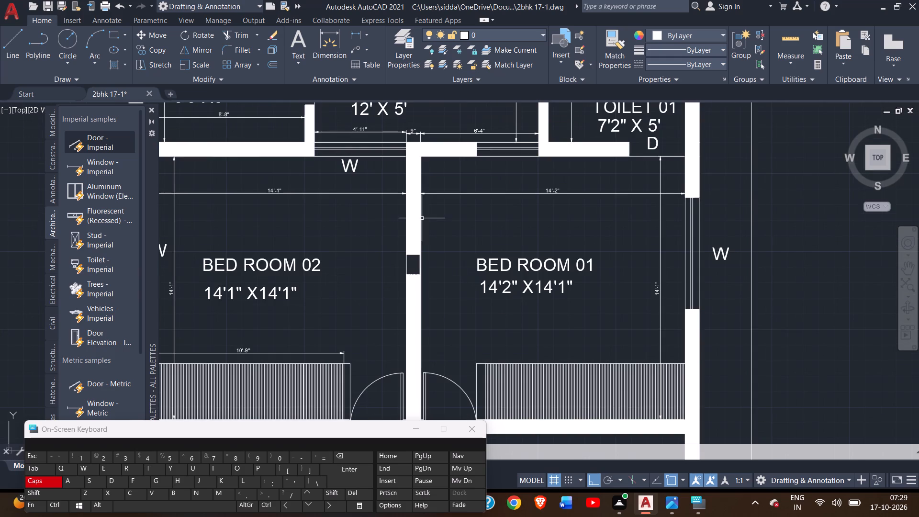
scroll(422, 225, down, 3)
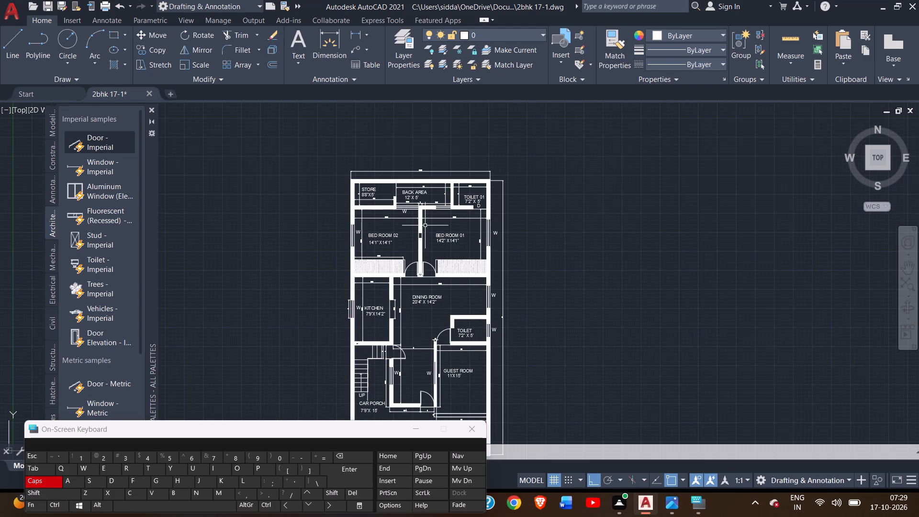
scroll(342, 197, up, 2)
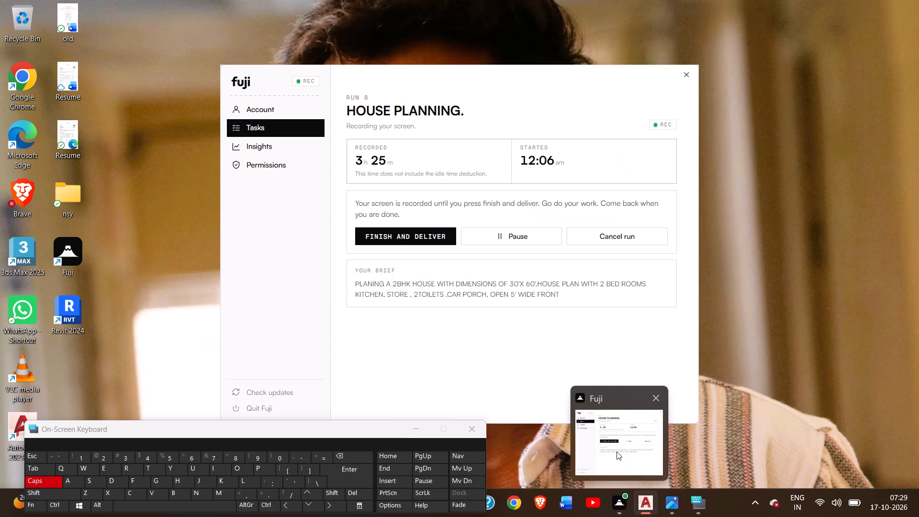
scroll(560, 283, up, 1)
Examine the wall junction between the back area and the two bedrooms, around the 9" dimension.
click(560, 282)
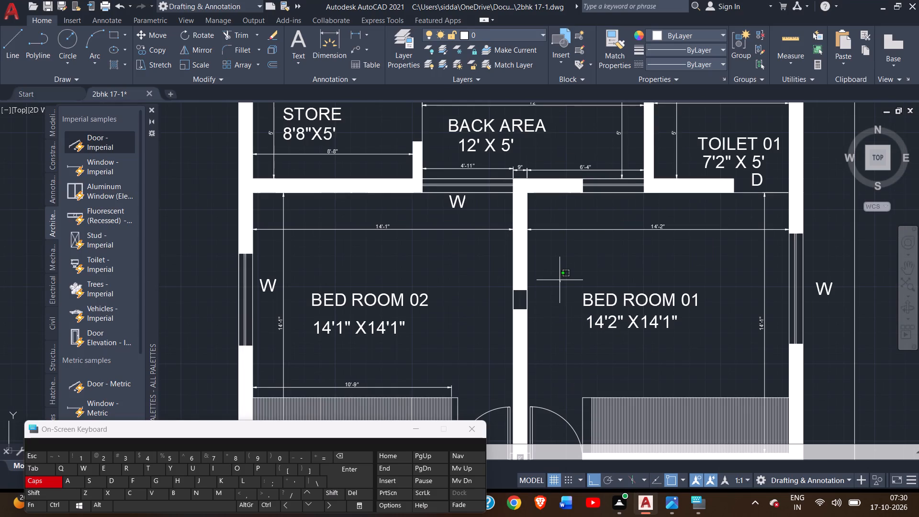
scroll(560, 280, up, 1)
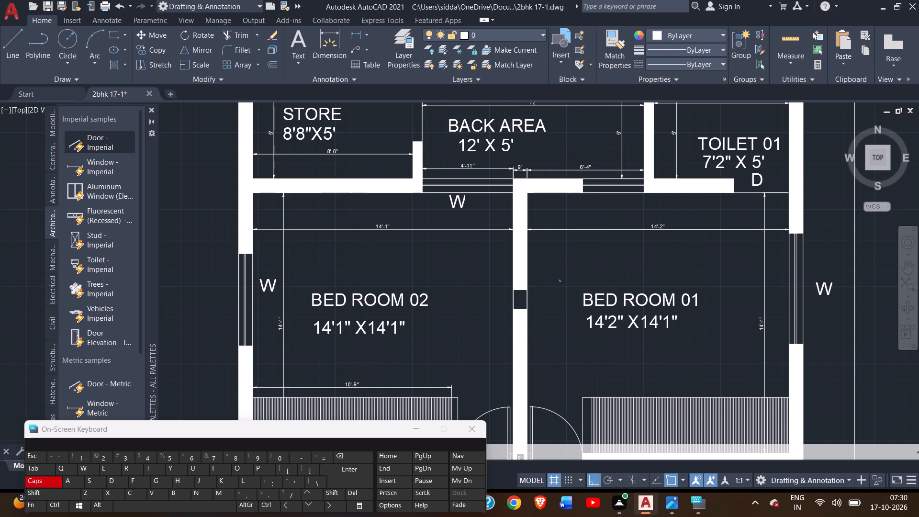
middle_drag(560, 280, 571, 361)
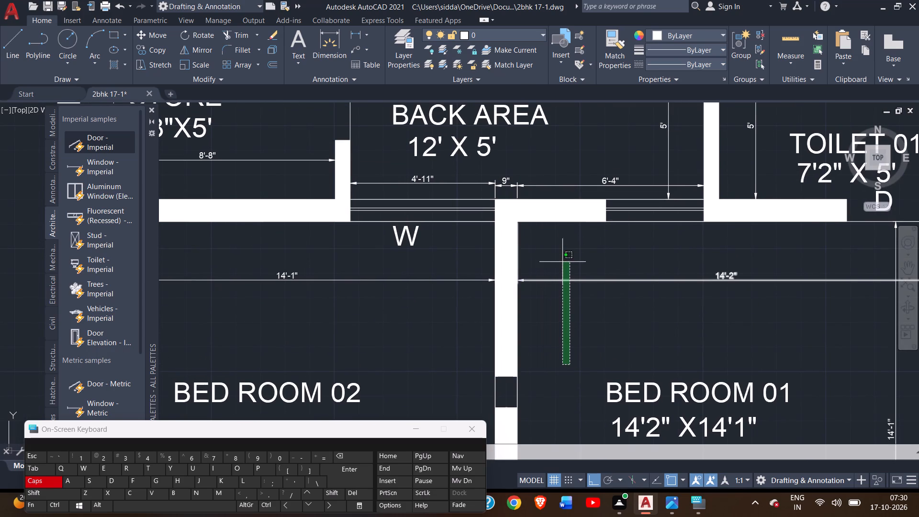
double_click(563, 318)
middle_drag(562, 317, 570, 389)
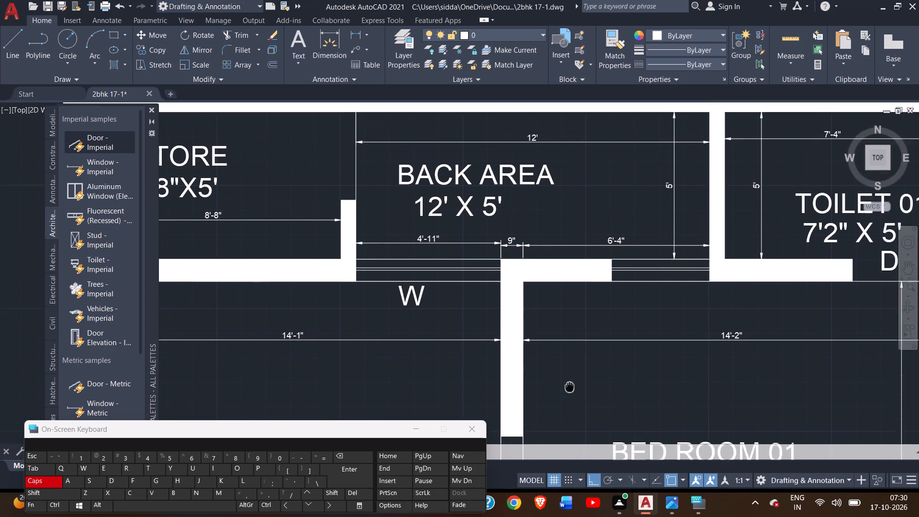
middle_drag(570, 389, 570, 389)
scroll(545, 250, up, 3)
scroll(545, 250, down, 1)
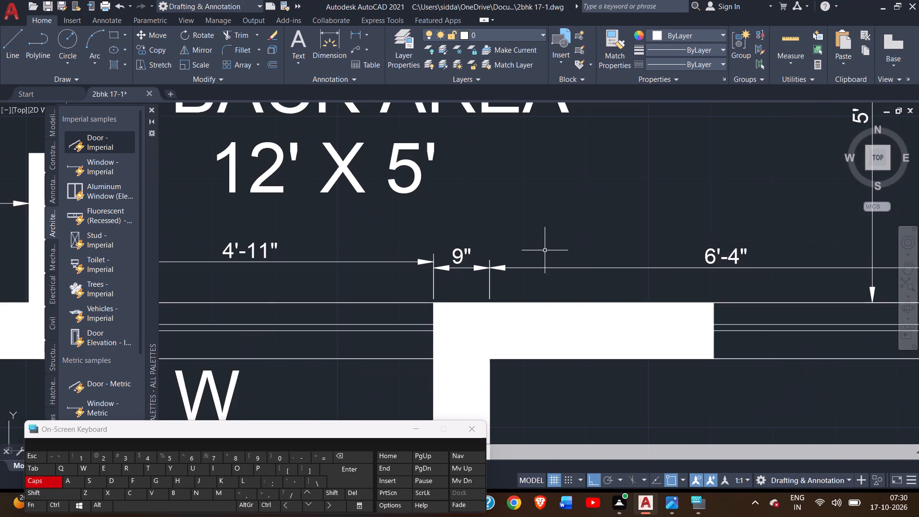
scroll(545, 250, down, 1)
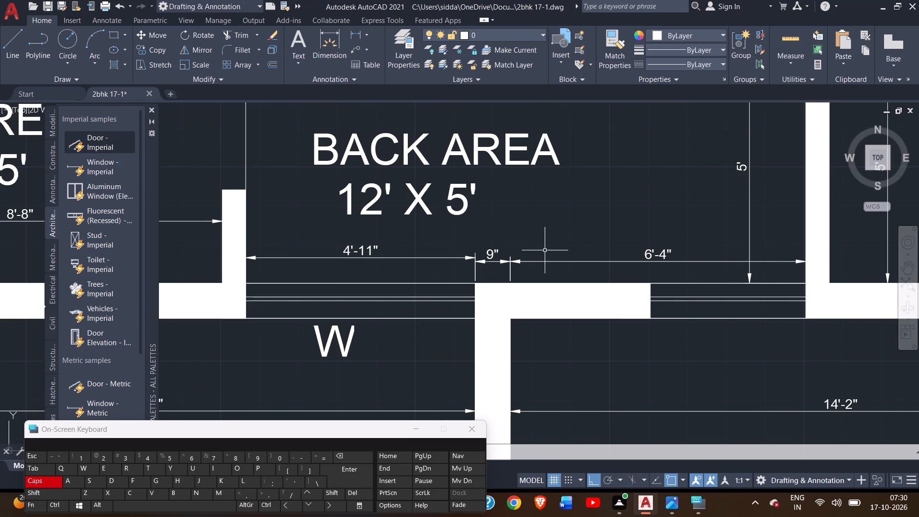
scroll(545, 250, up, 2)
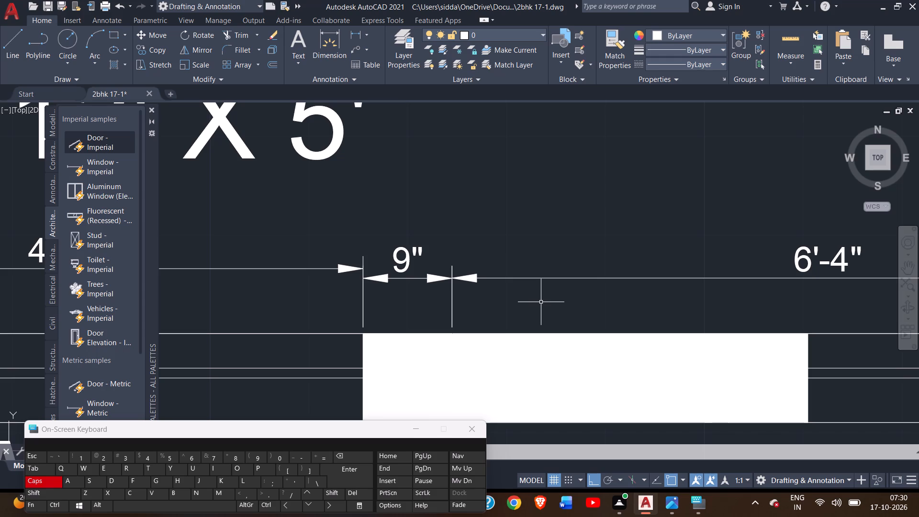
scroll(541, 302, up, 3)
scroll(541, 302, down, 2)
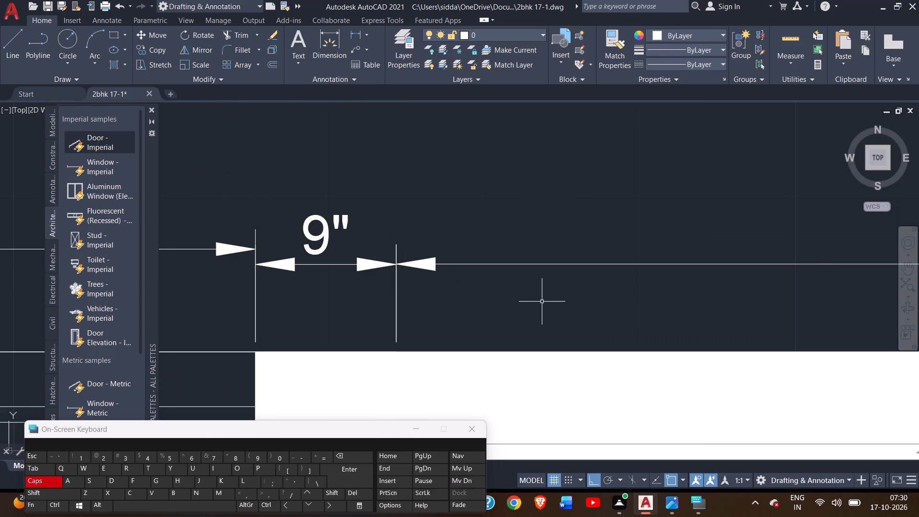
scroll(542, 302, down, 1)
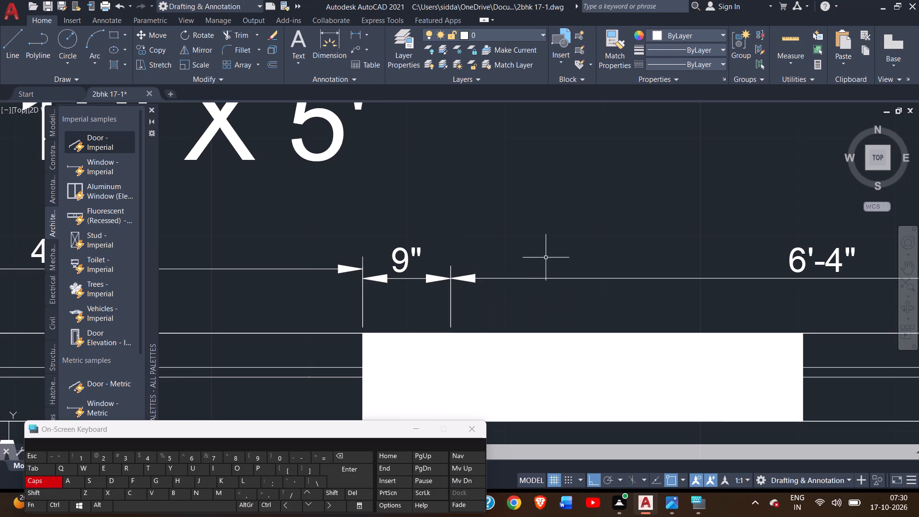
Examine the two windows between the back area and the bedrooms, with the 6'-4" and 4'-11" dimensions and the W label.
scroll(548, 258, down, 2)
middle_drag(548, 258, 426, 240)
scroll(513, 229, up, 2)
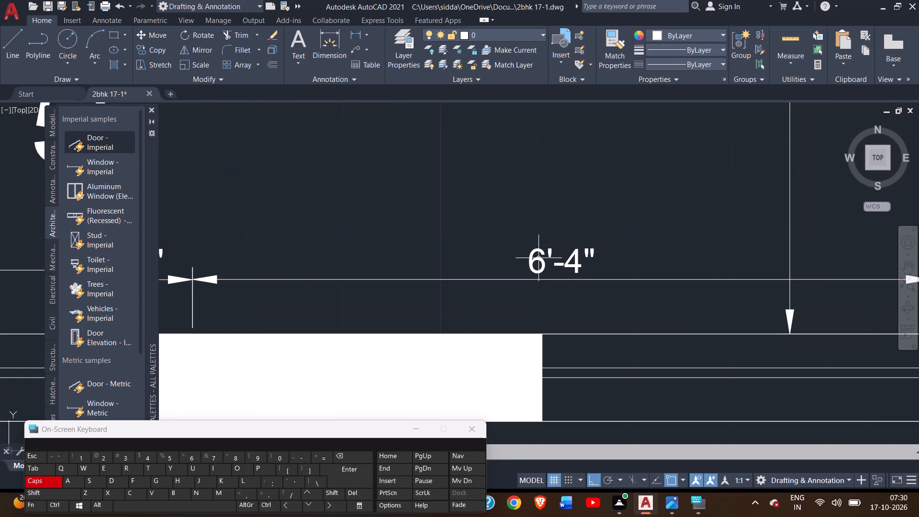
scroll(394, 255, down, 2)
middle_drag(394, 251, 435, 239)
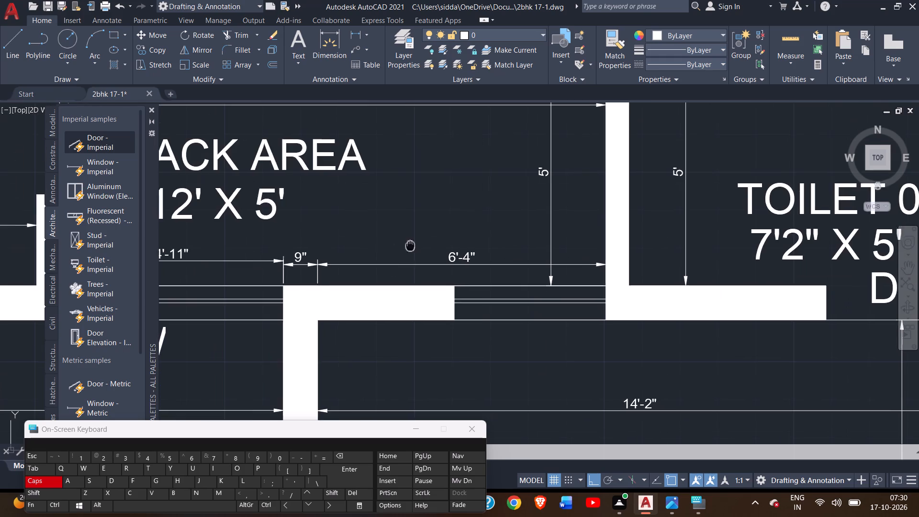
middle_drag(435, 239, 479, 224)
middle_drag(559, 348, 574, 256)
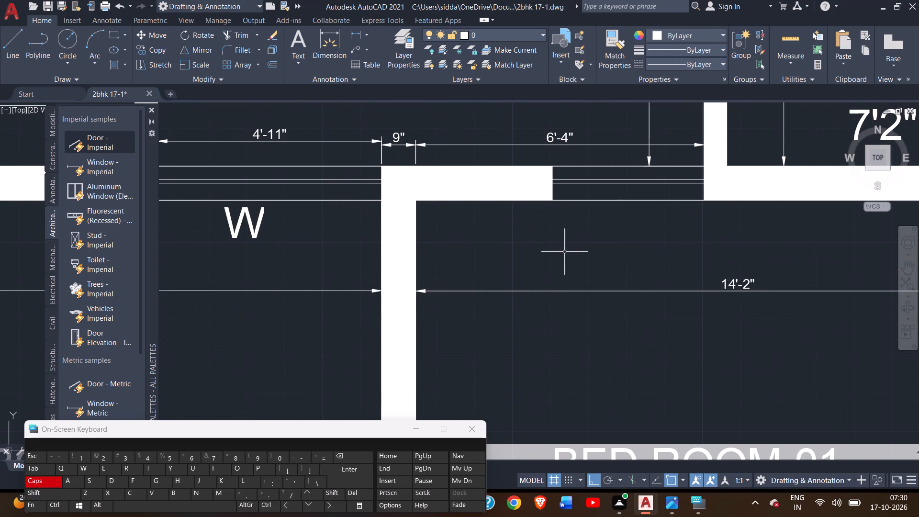
middle_drag(322, 290, 454, 398)
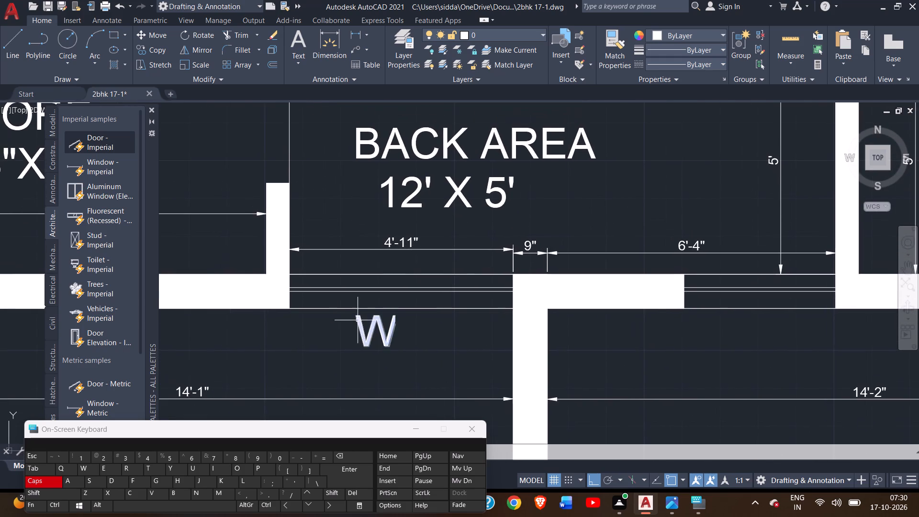
scroll(358, 320, up, 2)
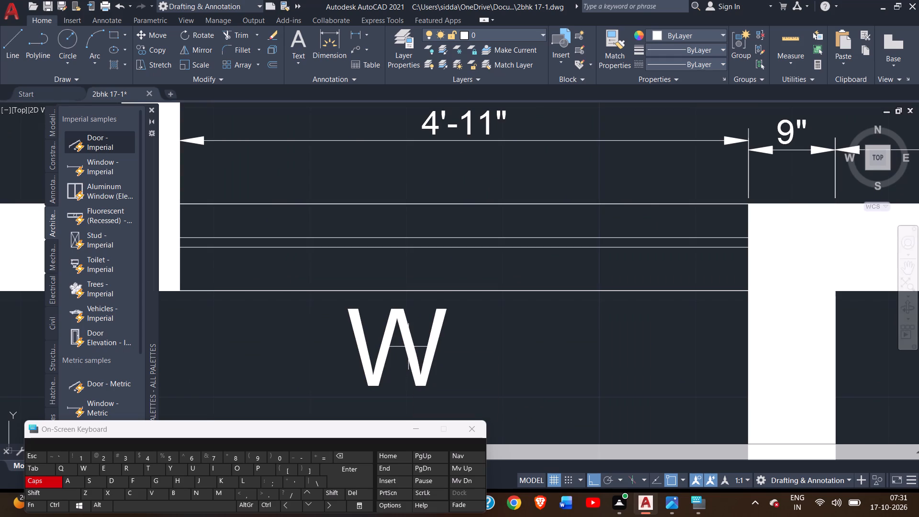
scroll(408, 347, down, 2)
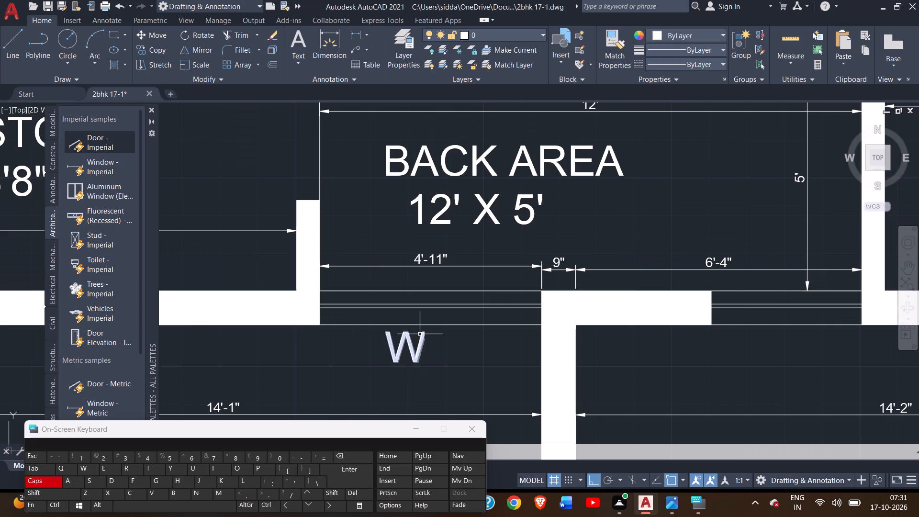
scroll(365, 249, down, 1)
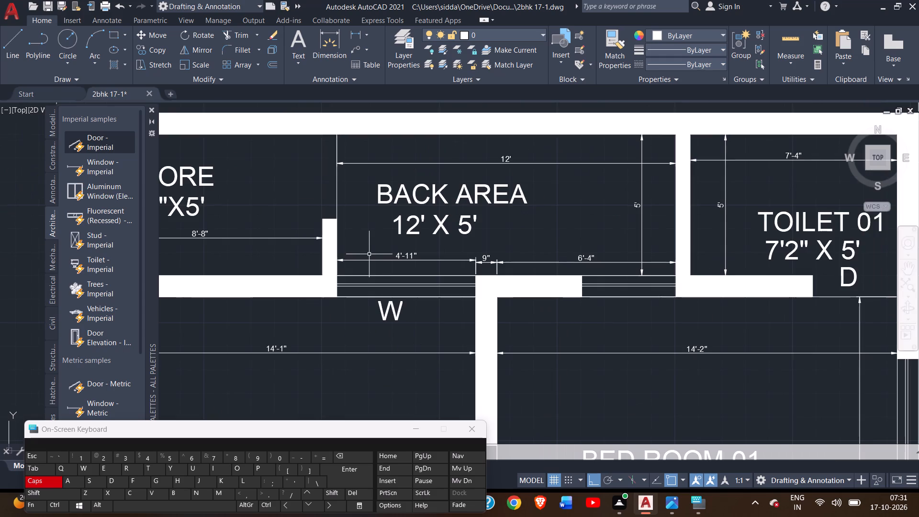
Examine the rear rooms together with the two bedrooms, then Bed Room 02 and its dividing wall up close.
scroll(375, 300, down, 1)
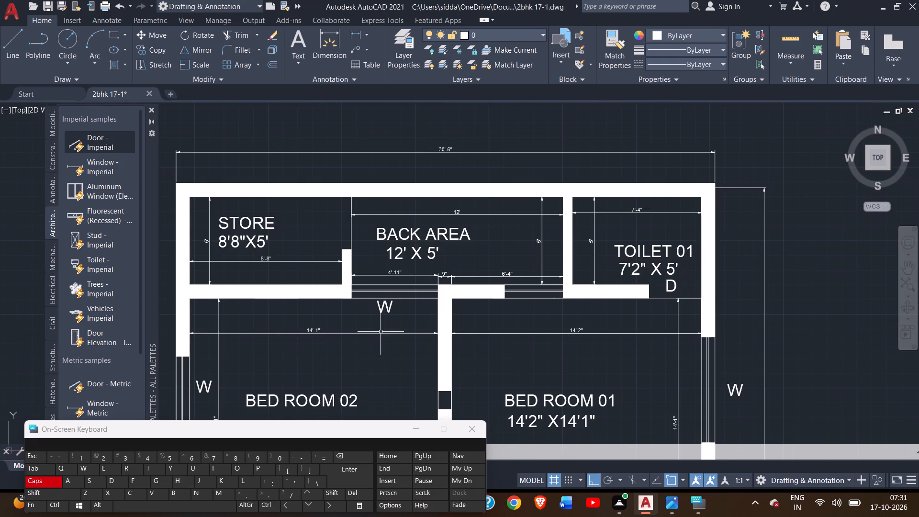
middle_drag(371, 342, 421, 284)
scroll(413, 292, down, 1)
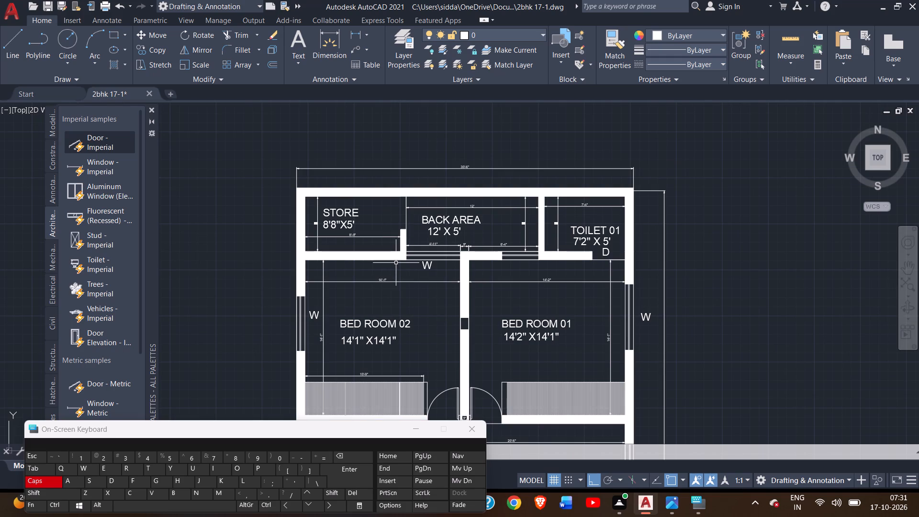
scroll(412, 350, up, 1)
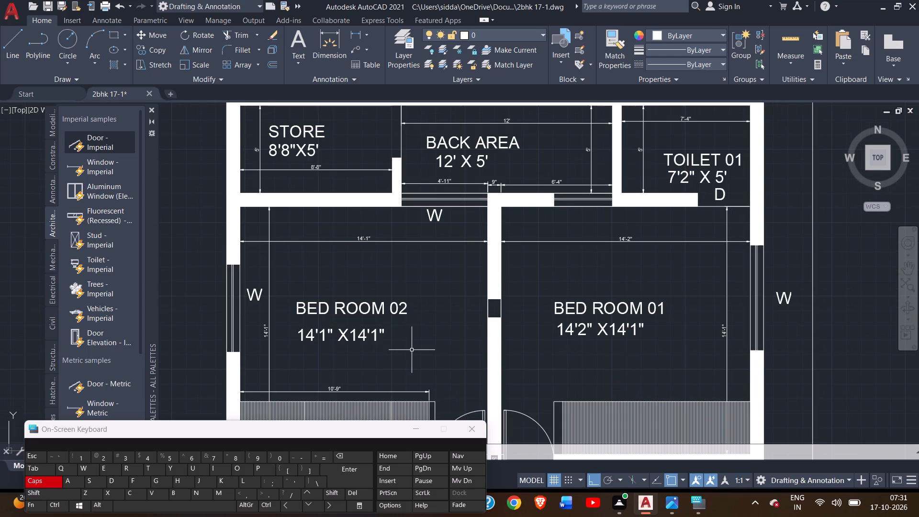
scroll(412, 350, up, 1)
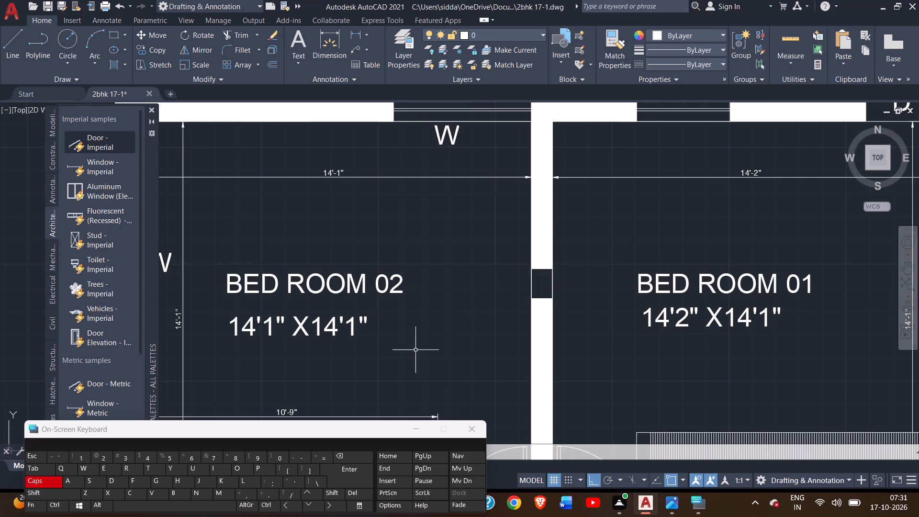
Examine the wall between the two bedroom doors up close, around its 9" dimension.
scroll(459, 276, down, 1)
middle_drag(471, 283, 474, 191)
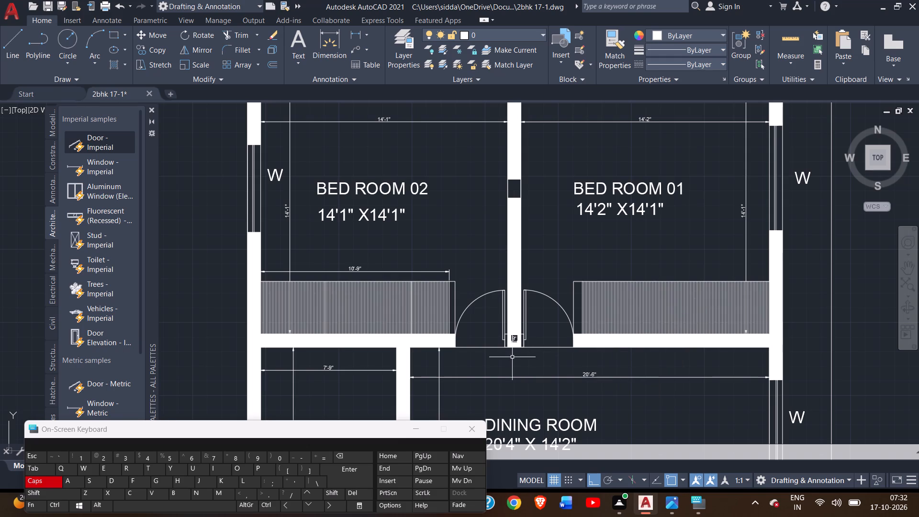
scroll(502, 362, up, 4)
middle_drag(556, 370, 615, 511)
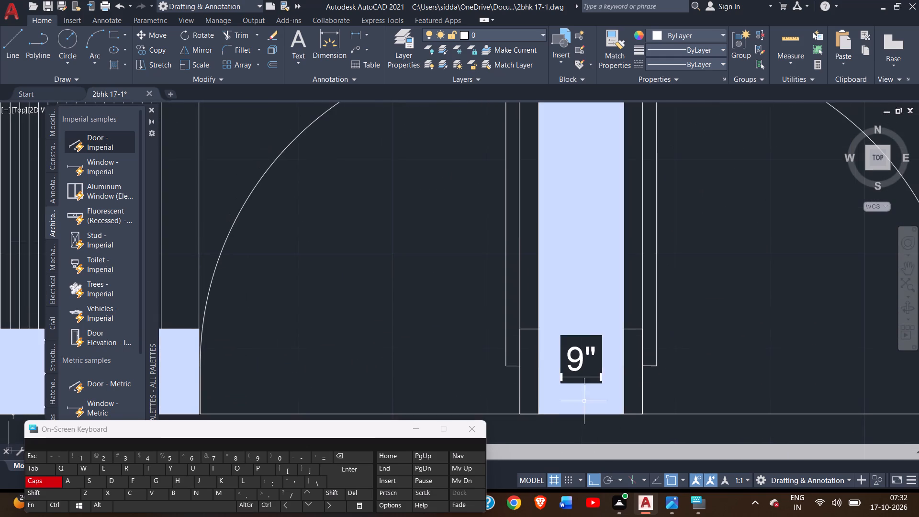
scroll(577, 369, up, 3)
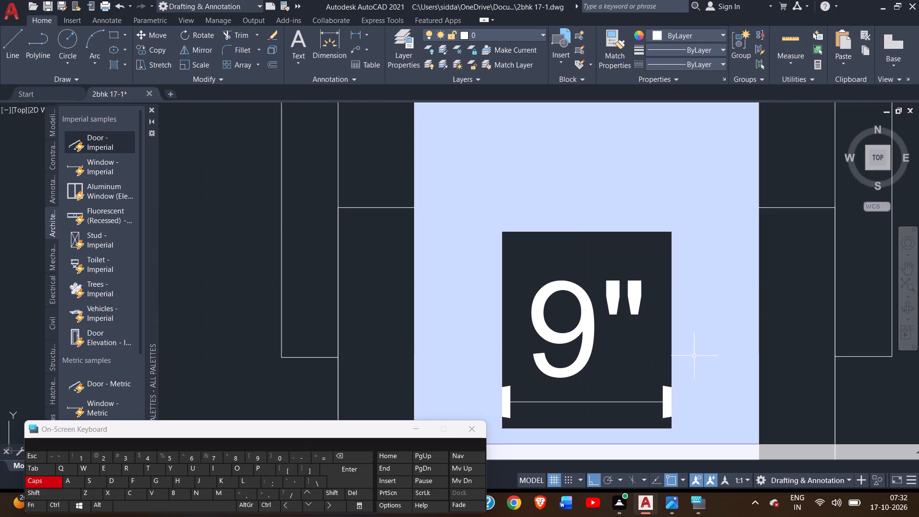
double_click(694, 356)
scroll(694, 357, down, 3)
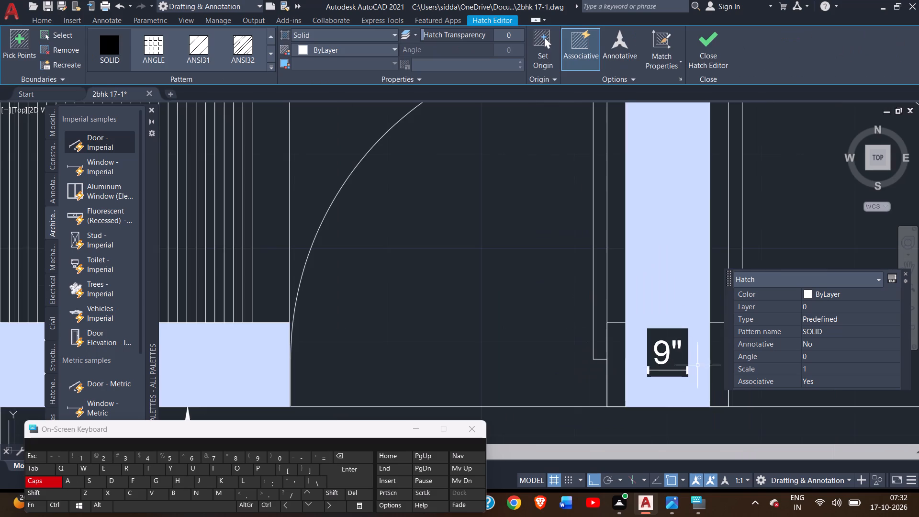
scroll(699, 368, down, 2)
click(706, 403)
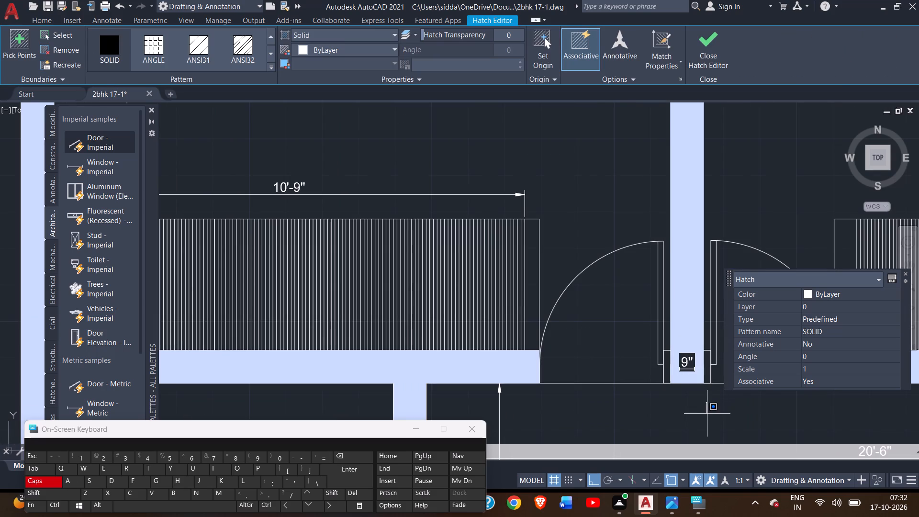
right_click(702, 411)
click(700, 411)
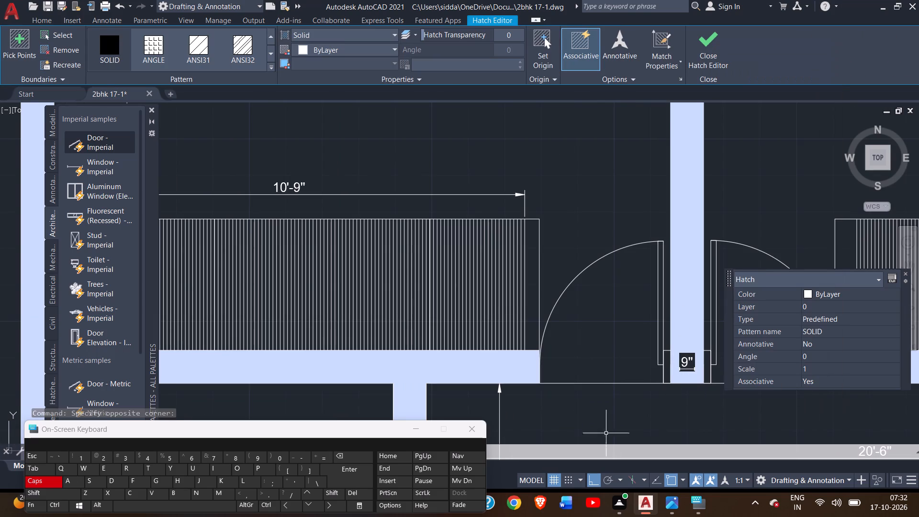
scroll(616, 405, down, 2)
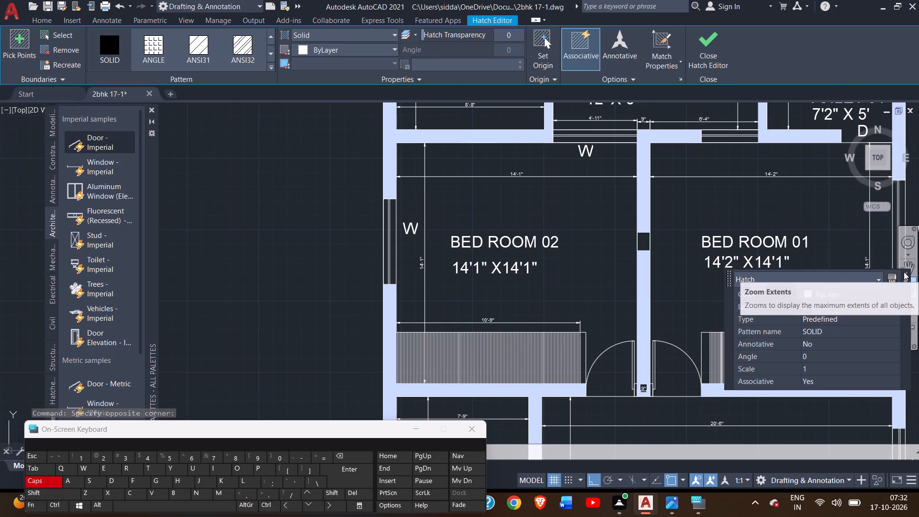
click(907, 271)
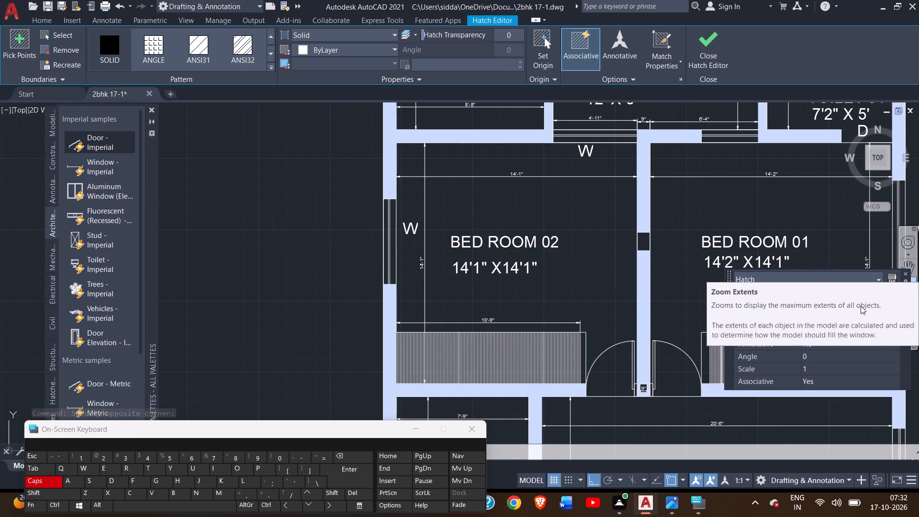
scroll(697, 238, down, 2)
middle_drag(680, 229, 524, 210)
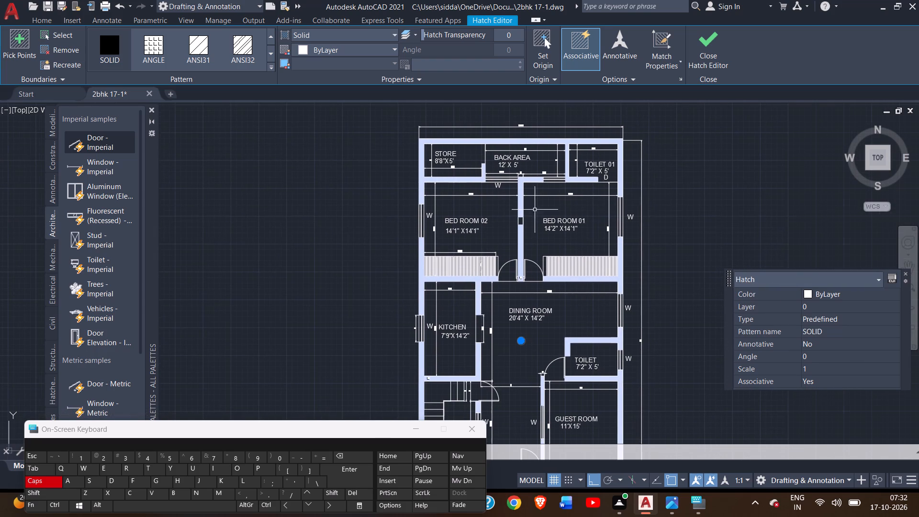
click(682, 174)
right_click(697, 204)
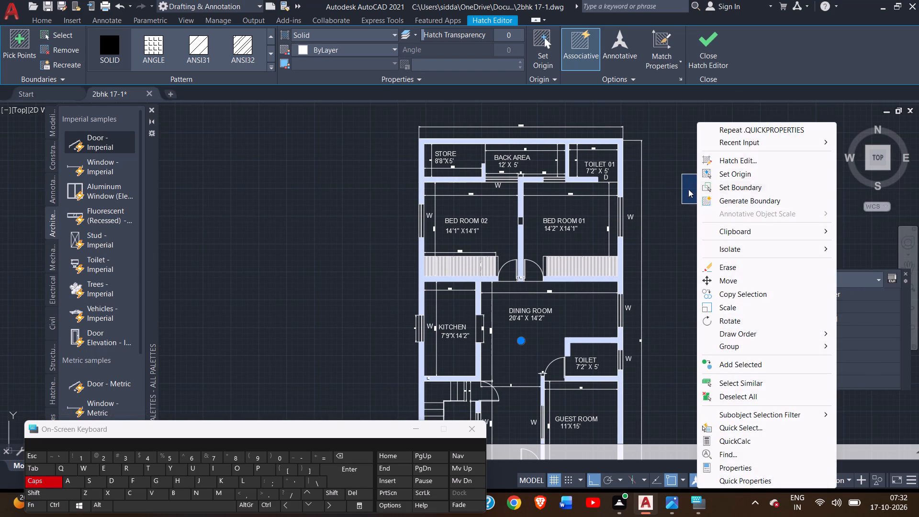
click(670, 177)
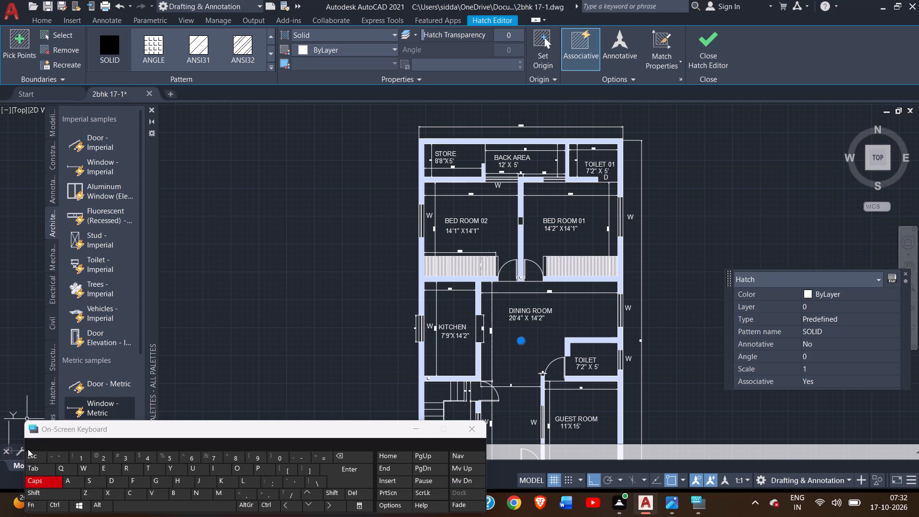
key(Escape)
Examine the toilet, guest room, car porch and staircase areas, with their doors, windows and dimensions.
scroll(415, 318, up, 1)
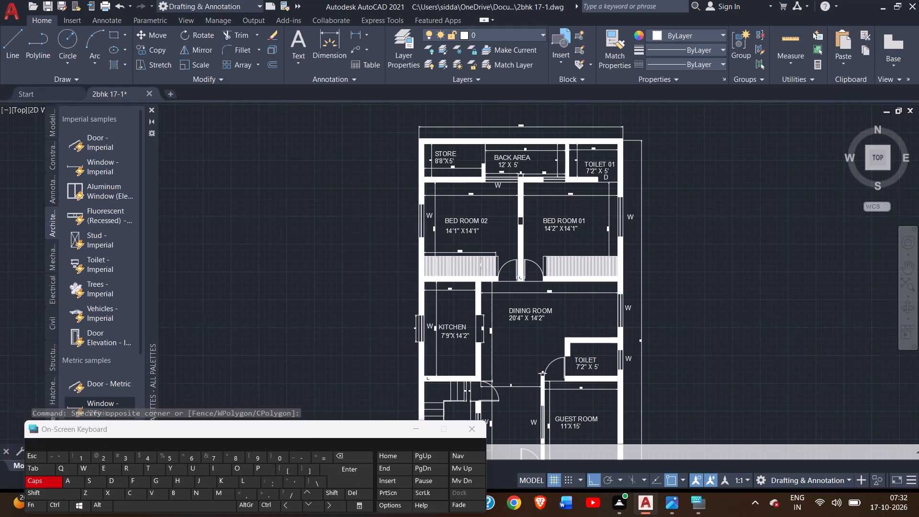
scroll(418, 316, up, 1)
scroll(422, 256, up, 2)
scroll(410, 259, down, 4)
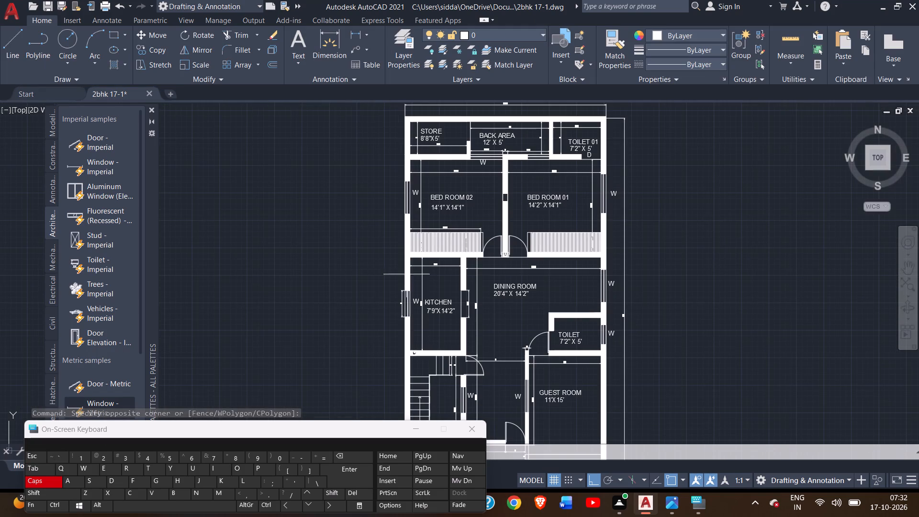
middle_drag(509, 301, 513, 257)
scroll(516, 340, up, 2)
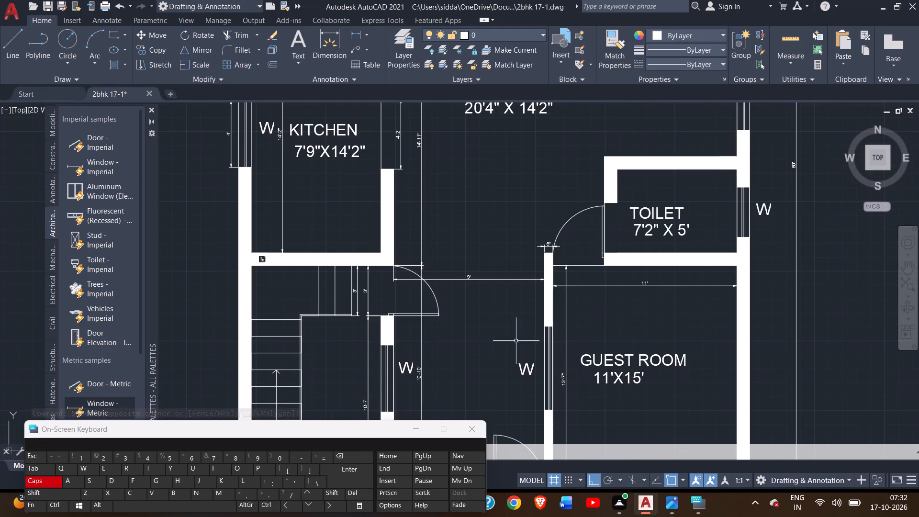
middle_drag(516, 343, 537, 282)
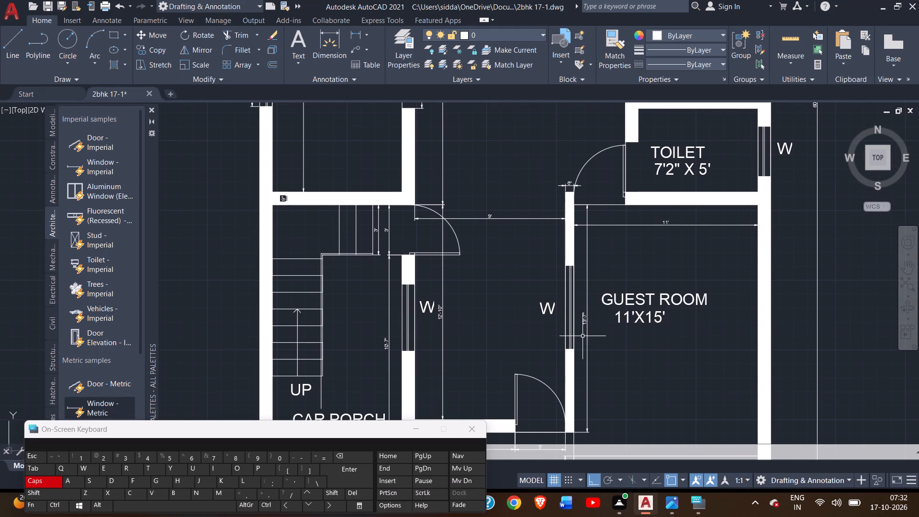
middle_drag(583, 337, 658, 243)
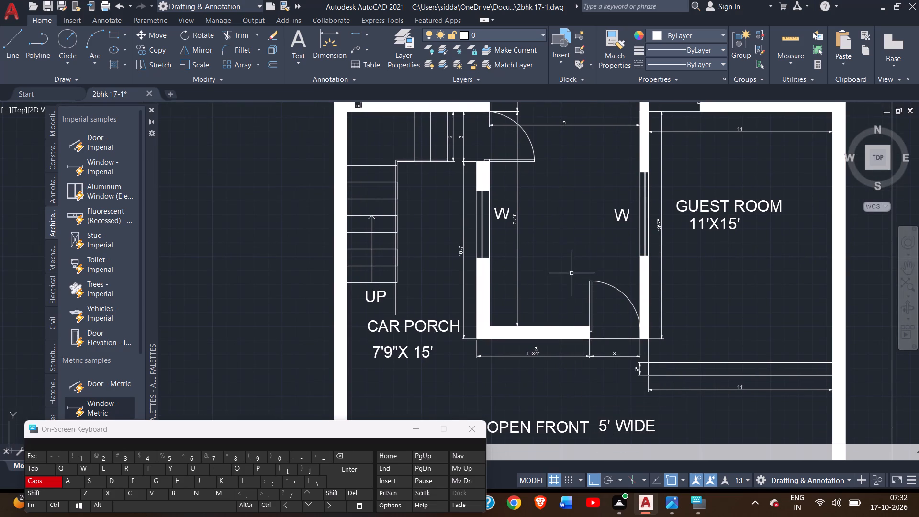
middle_drag(594, 289, 649, 370)
scroll(485, 215, up, 2)
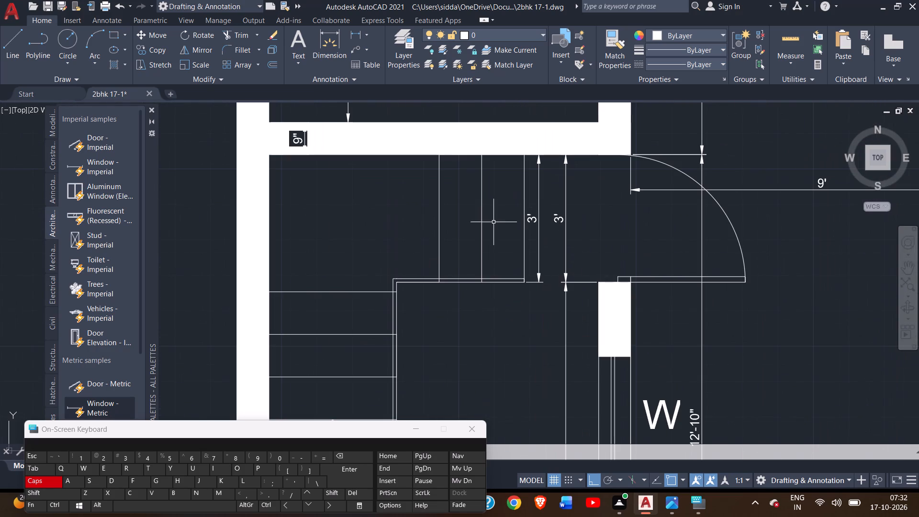
scroll(525, 270, up, 1)
scroll(523, 283, down, 2)
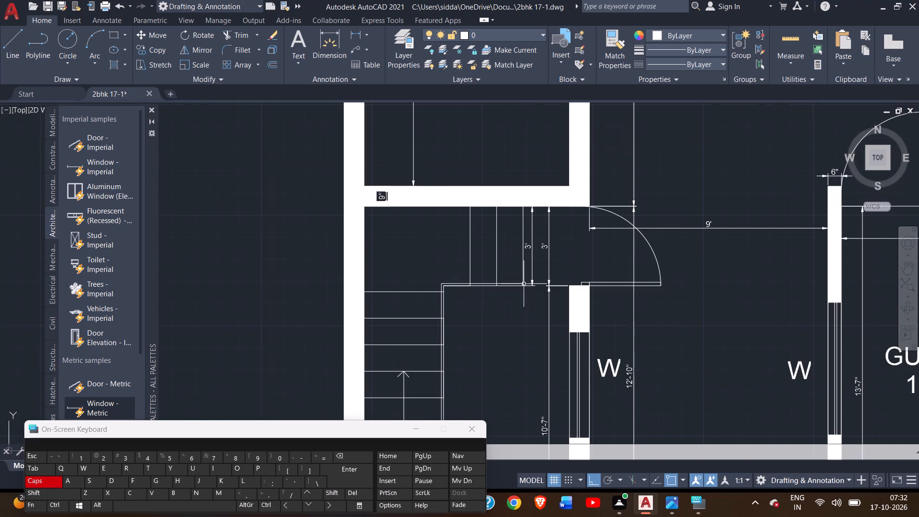
Examine the 9" dimension in the wall between the kitchen and the staircase, and the surrounding walls.
scroll(378, 199, up, 5)
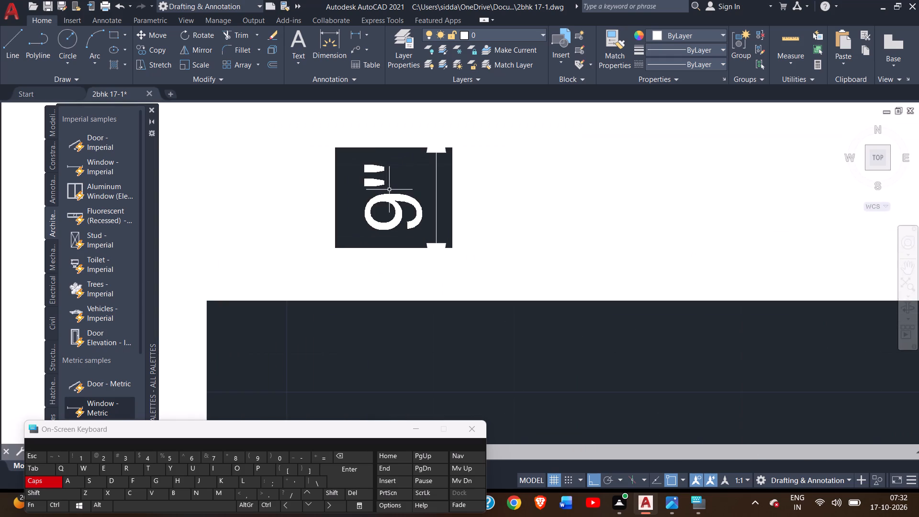
scroll(391, 190, up, 2)
scroll(409, 276, down, 1)
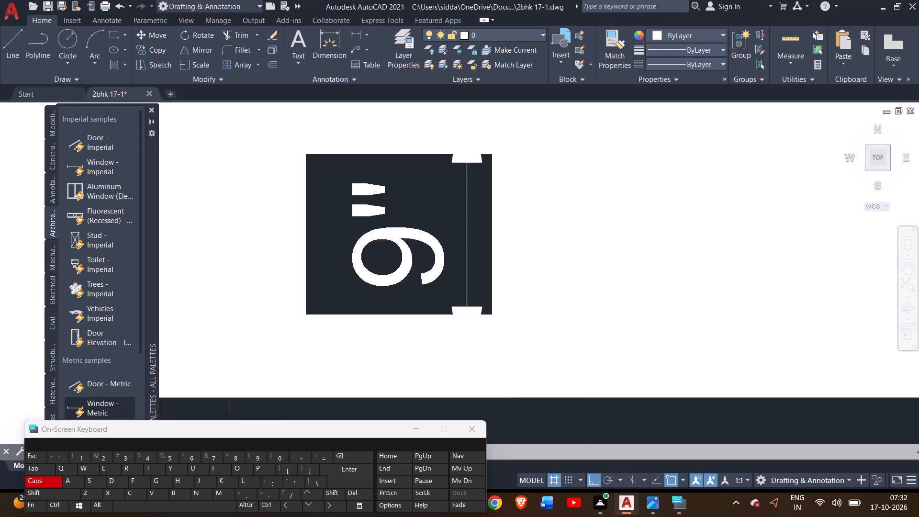
scroll(411, 280, down, 2)
scroll(453, 410, down, 3)
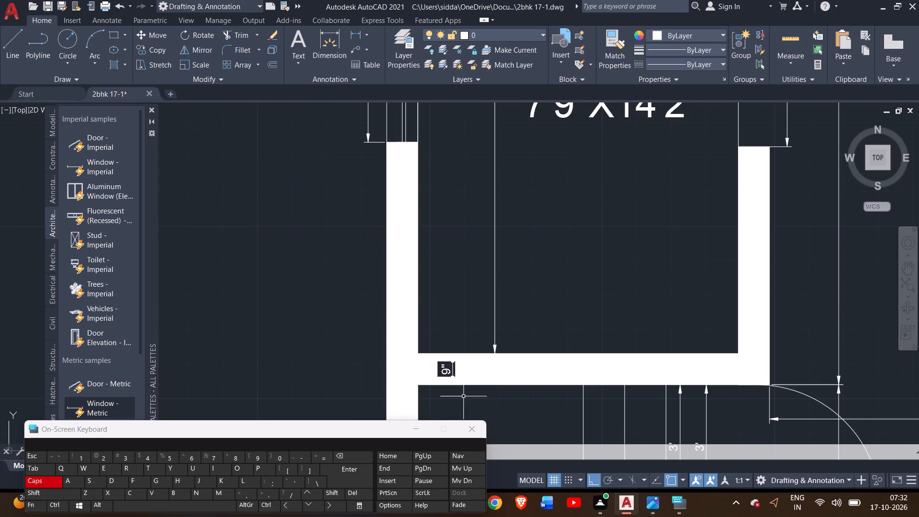
middle_drag(553, 284, 502, 213)
scroll(528, 259, down, 1)
scroll(450, 306, up, 3)
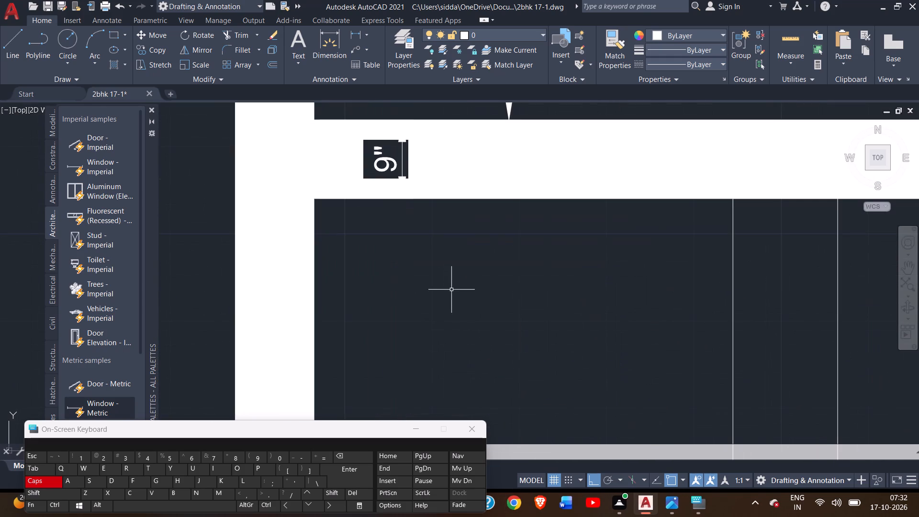
scroll(471, 358, down, 2)
middle_drag(499, 361, 438, 260)
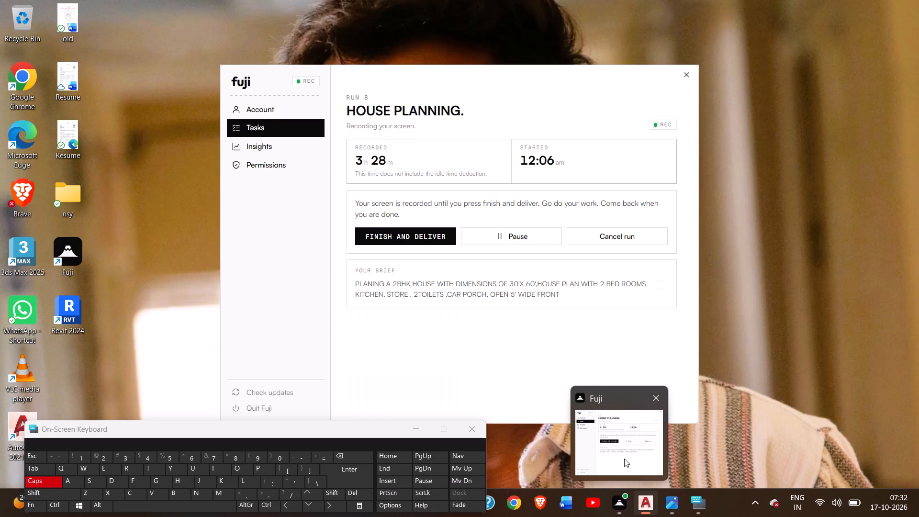
scroll(628, 377, down, 1)
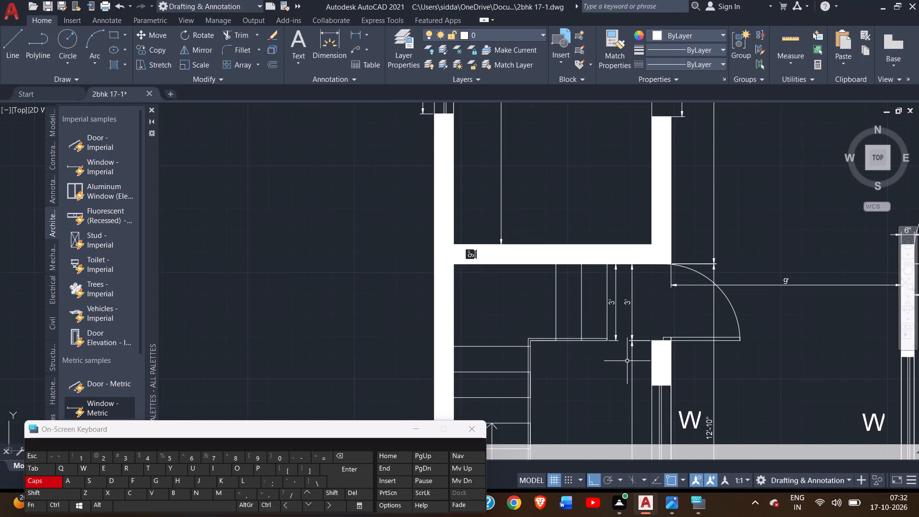
Start a plot of the drawing and choose DWG To PDF.pc3 as the plotter.
key(ctrl+p)
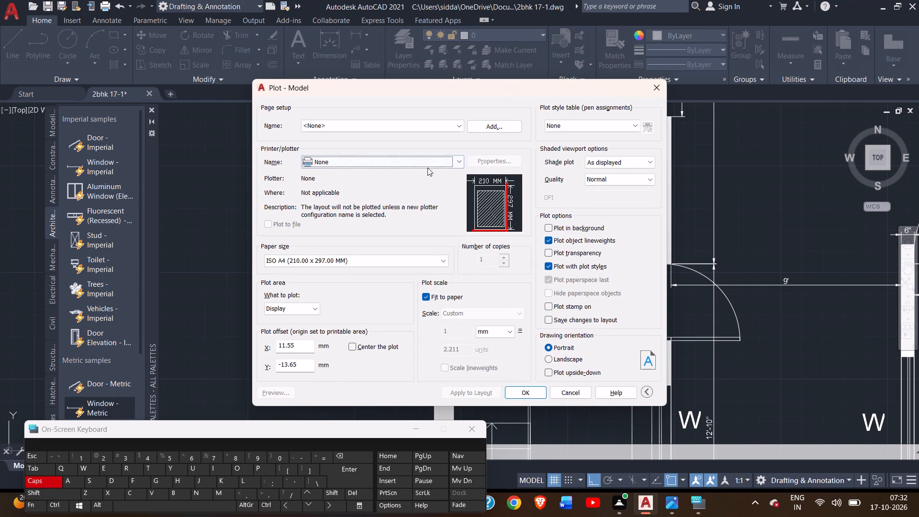
drag(422, 161, 423, 167)
click(423, 167)
click(412, 165)
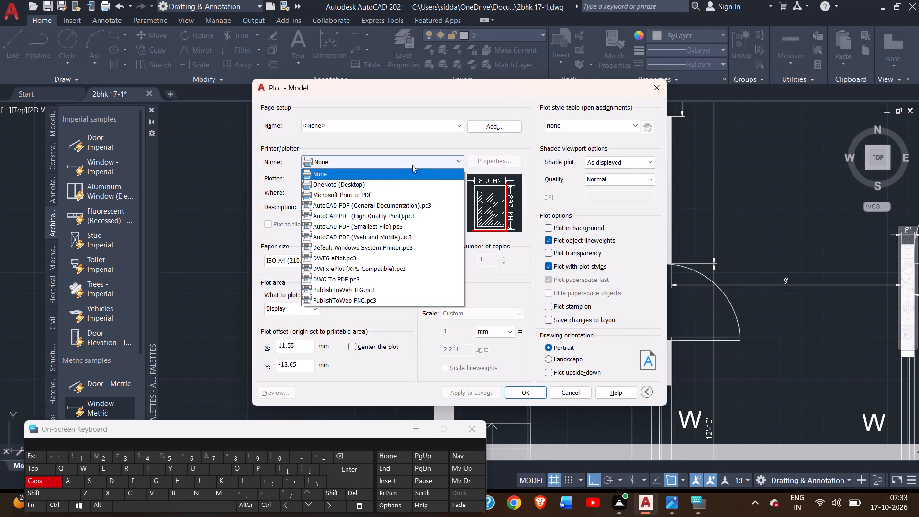
click(340, 277)
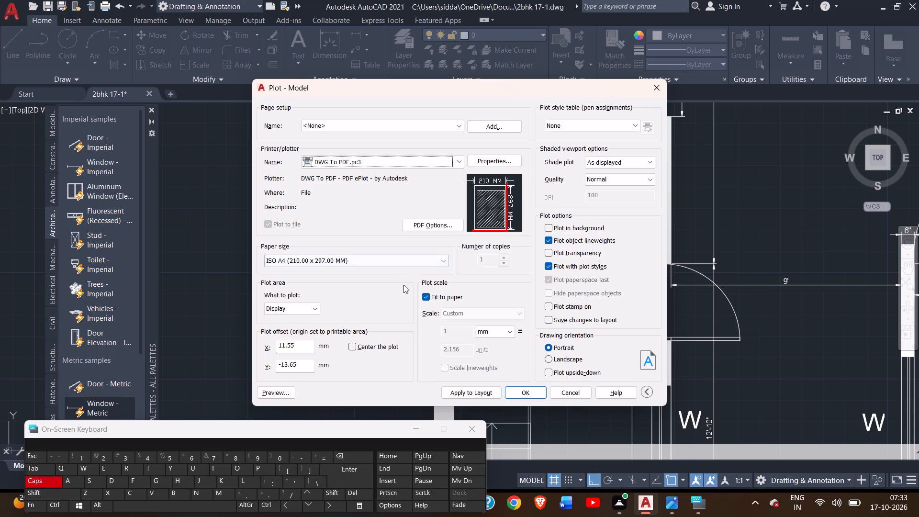
Set the plot area to a window enclosing the whole floor plan with its outer dimensions.
double_click(301, 304)
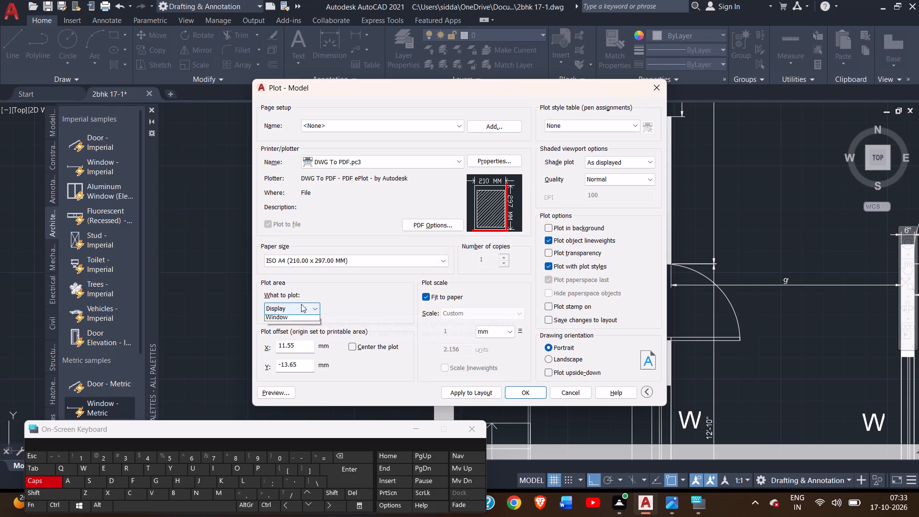
click(298, 304)
click(300, 338)
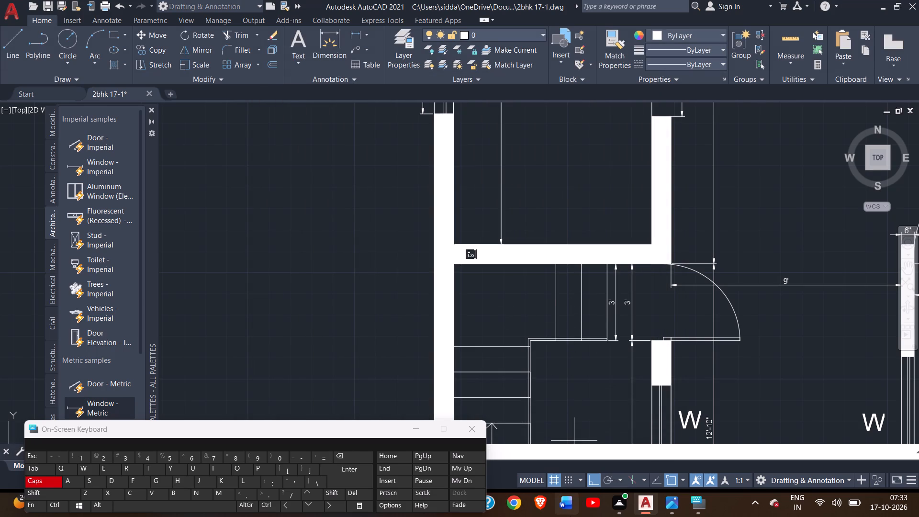
scroll(522, 287, down, 4)
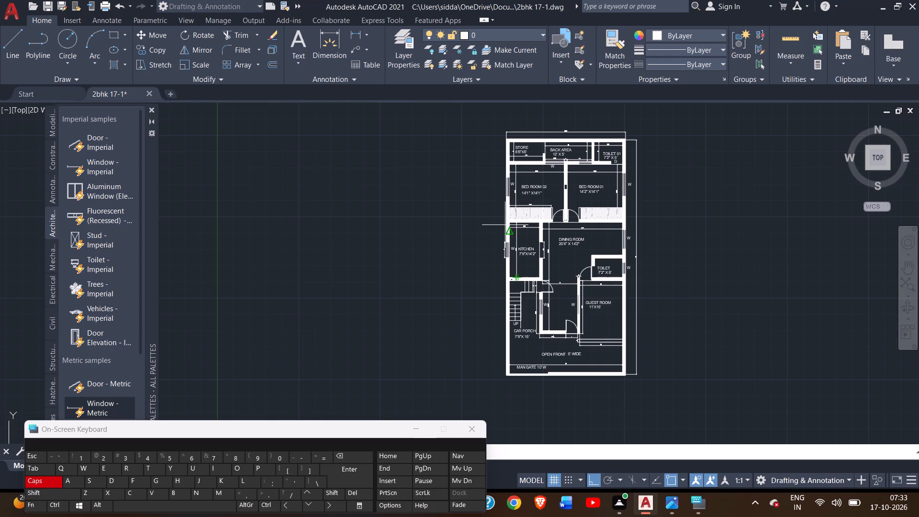
drag(485, 119, 514, 164)
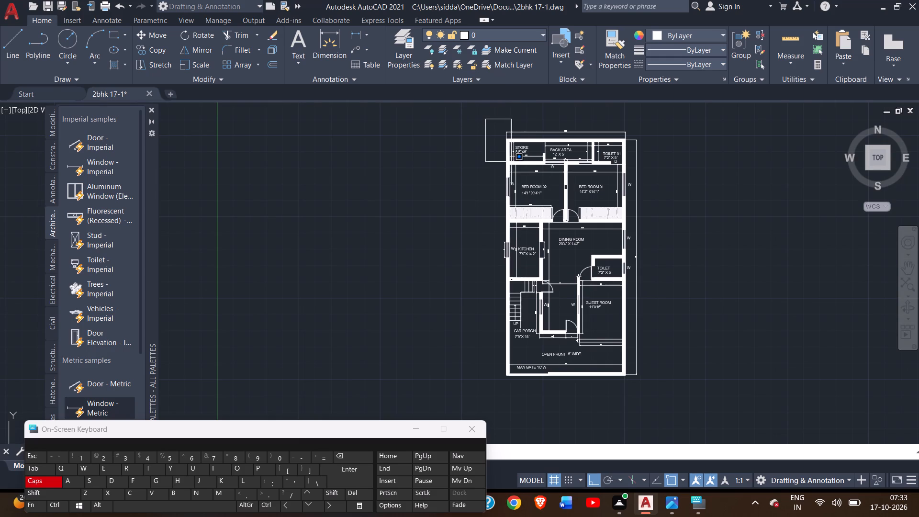
drag(514, 164, 657, 396)
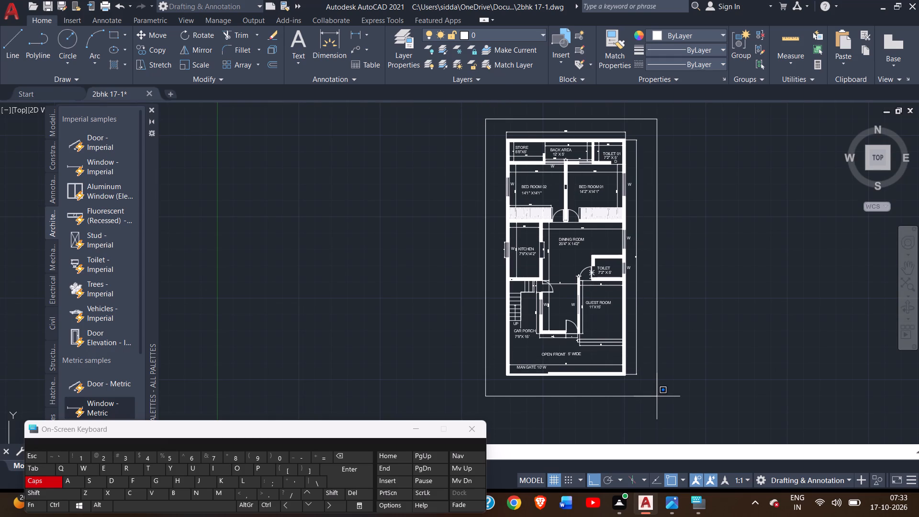
drag(657, 396, 657, 394)
click(657, 394)
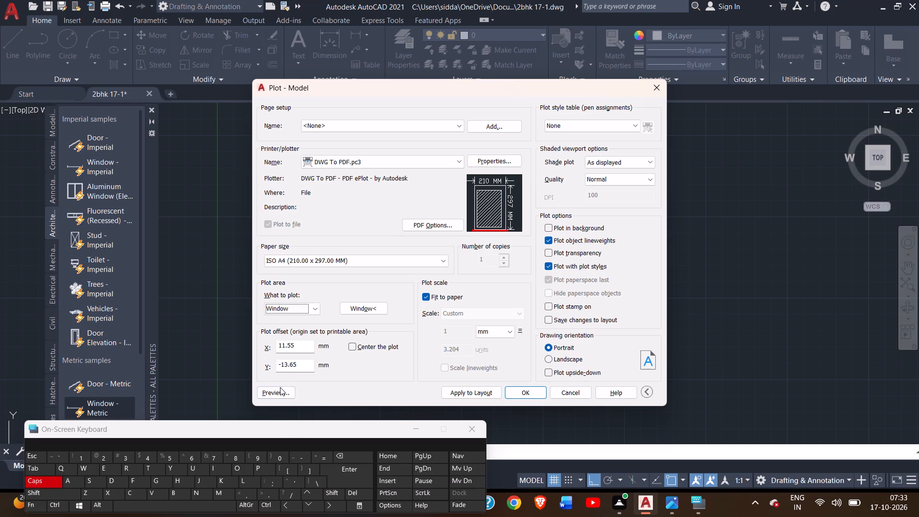
Preview the plot, examine the floor plan's rooms, walls and placement on the A4 sheet, and close the preview.
click(280, 390)
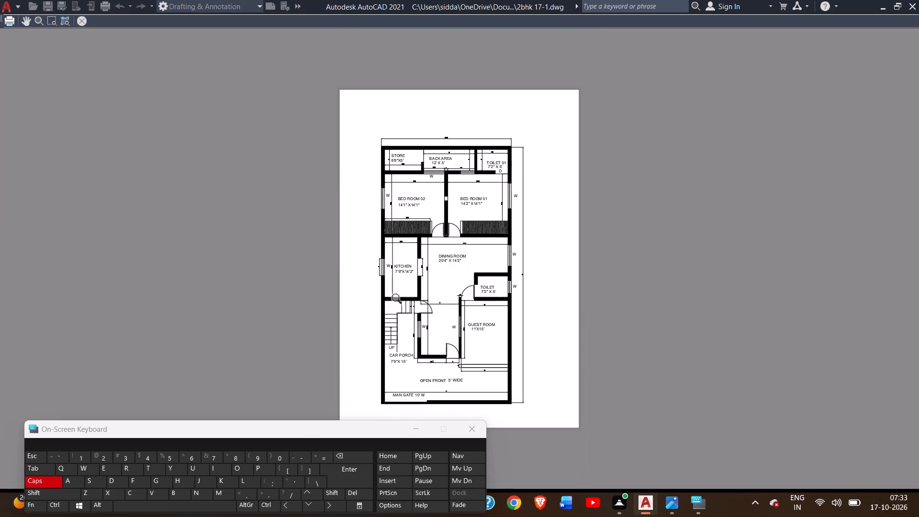
scroll(449, 204, up, 3)
scroll(419, 264, up, 2)
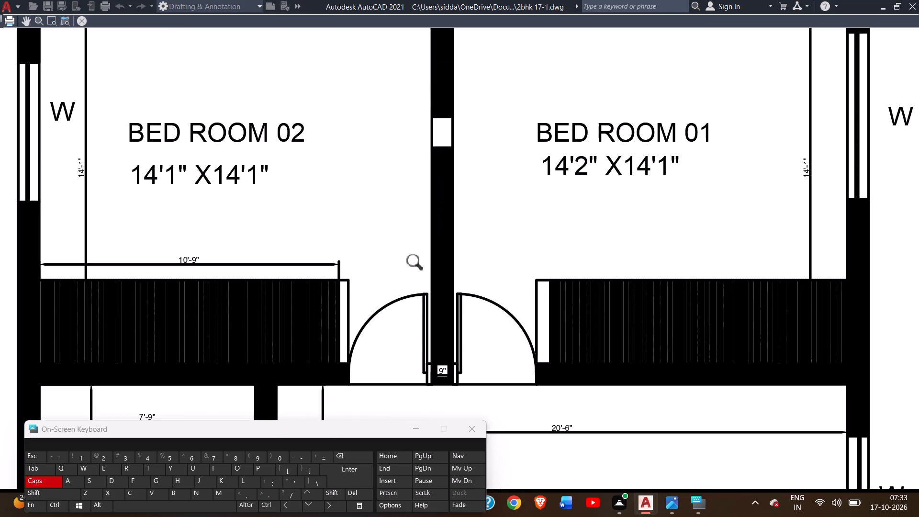
scroll(419, 264, down, 3)
middle_drag(418, 274, 417, 278)
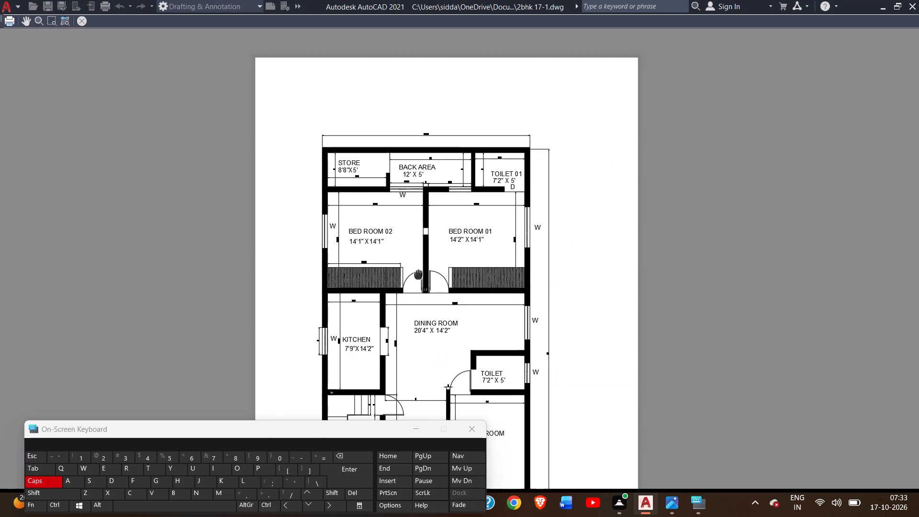
middle_drag(417, 278, 574, 160)
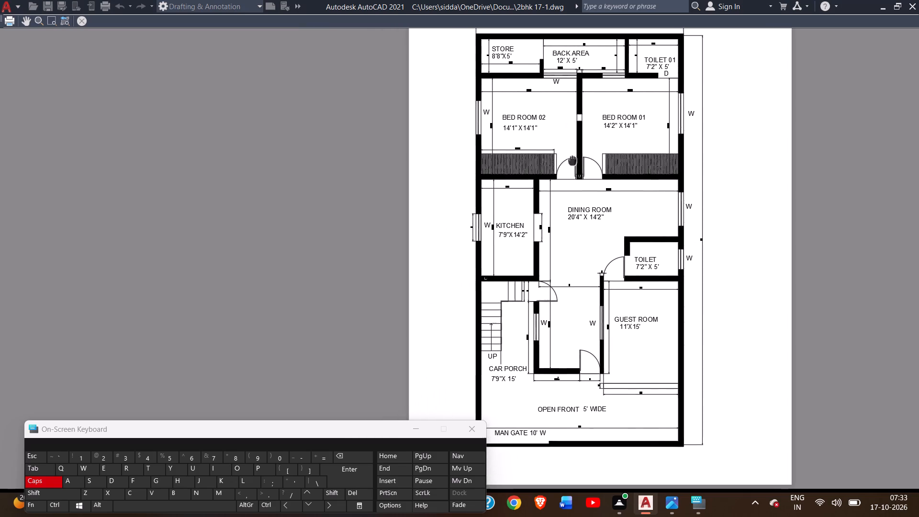
middle_drag(574, 160, 587, 171)
scroll(567, 231, down, 2)
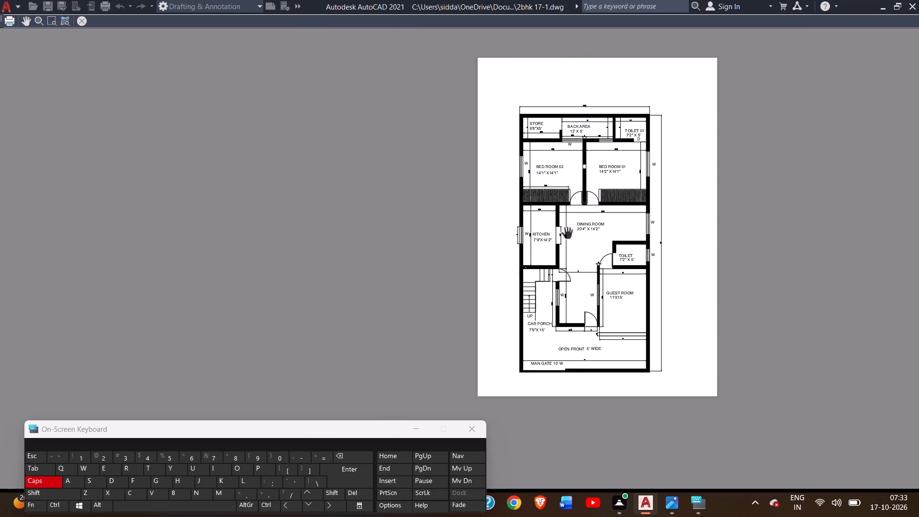
scroll(571, 236, up, 1)
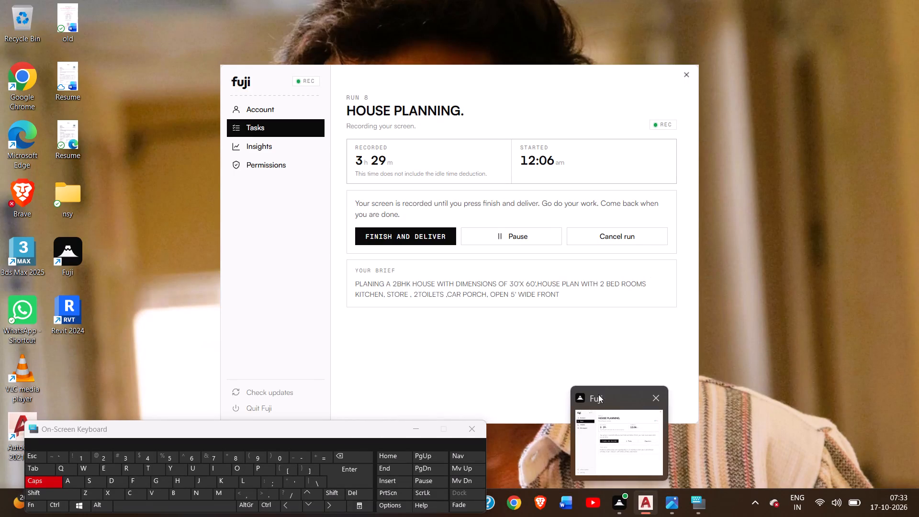
scroll(568, 281, down, 1)
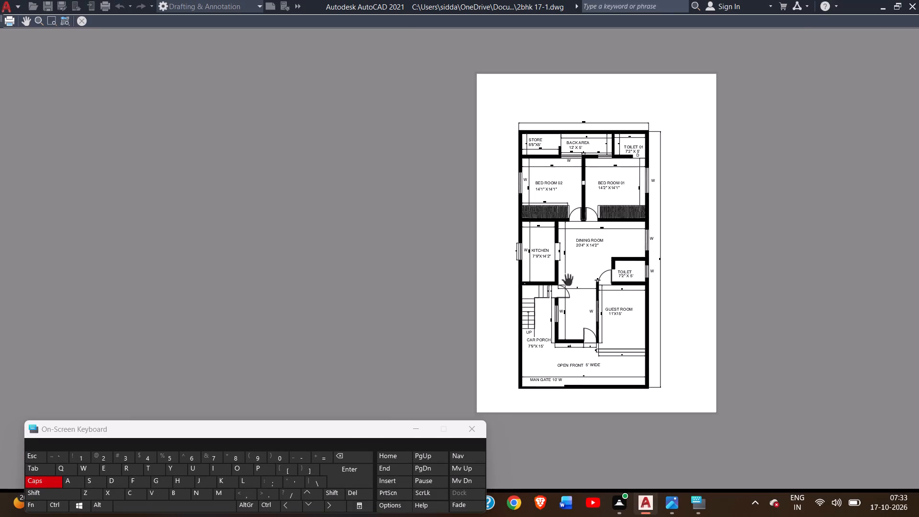
middle_drag(576, 281, 500, 244)
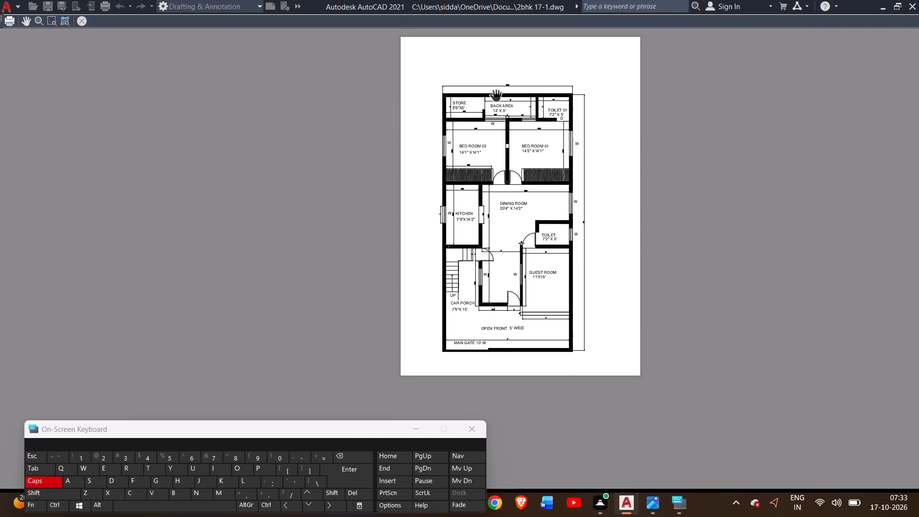
scroll(496, 97, up, 2)
scroll(528, 59, up, 3)
scroll(522, 93, down, 2)
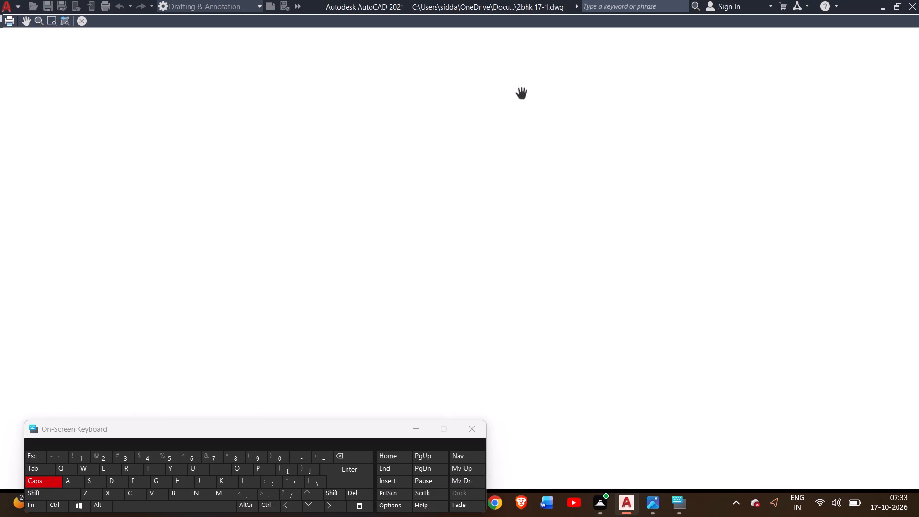
scroll(520, 96, down, 1)
scroll(510, 157, down, 2)
scroll(505, 229, down, 2)
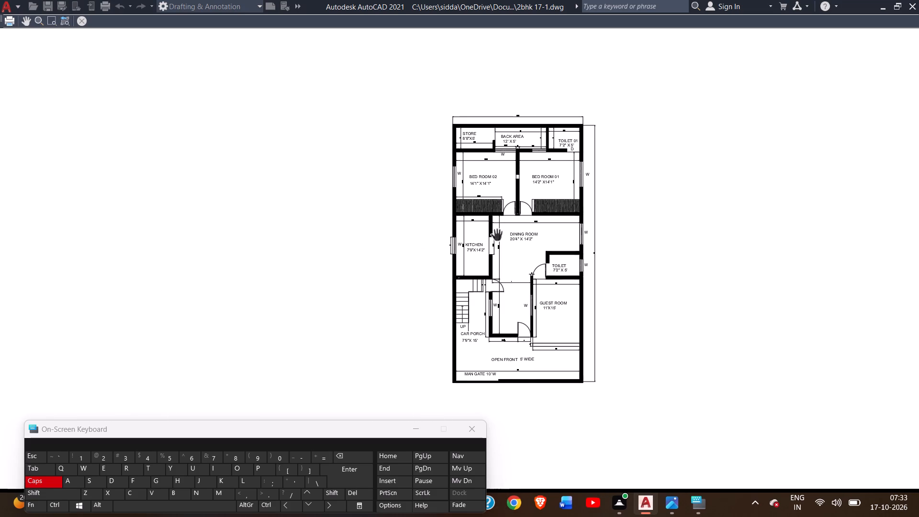
scroll(495, 237, down, 5)
scroll(397, 270, down, 1)
double_click(81, 21)
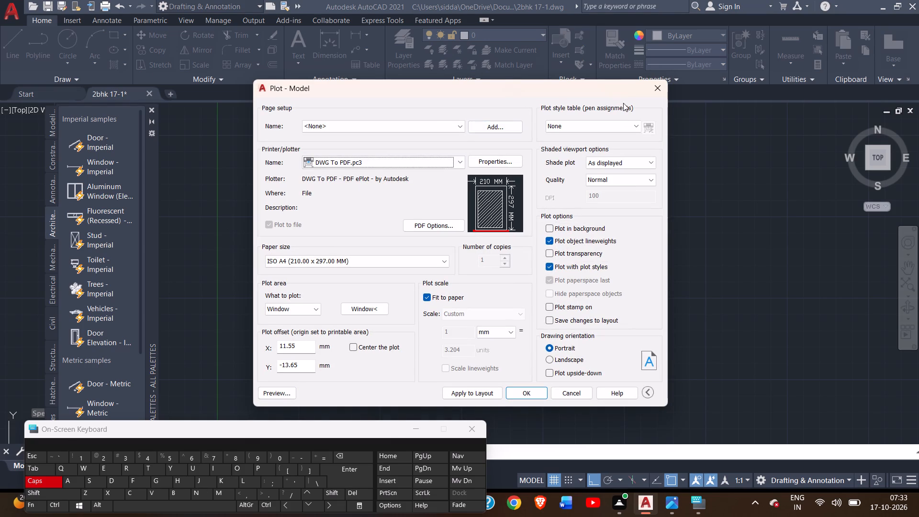
Set the plot style table to acad.ctb and assign it to all layouts.
click(619, 123)
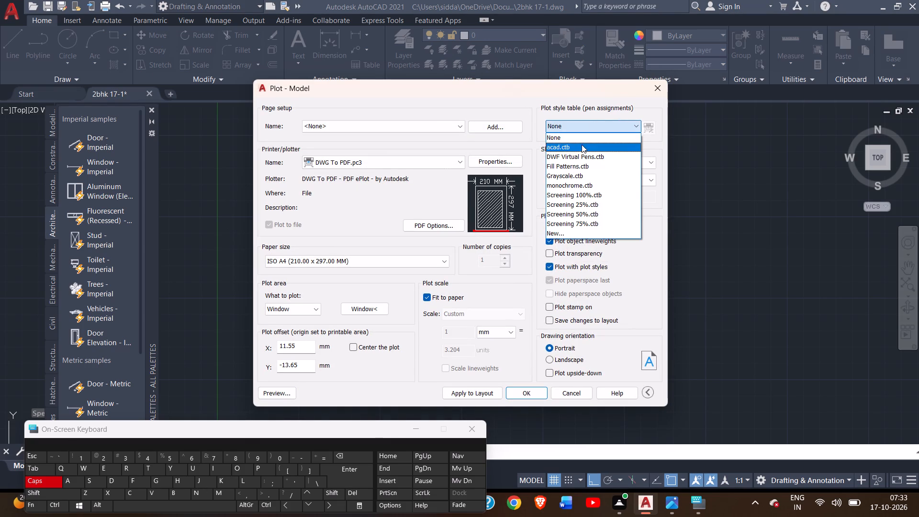
double_click(582, 145)
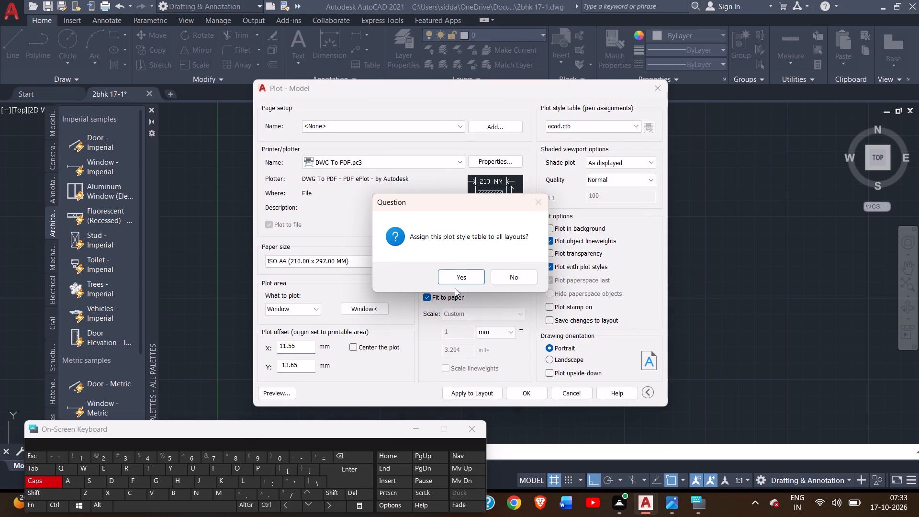
click(463, 274)
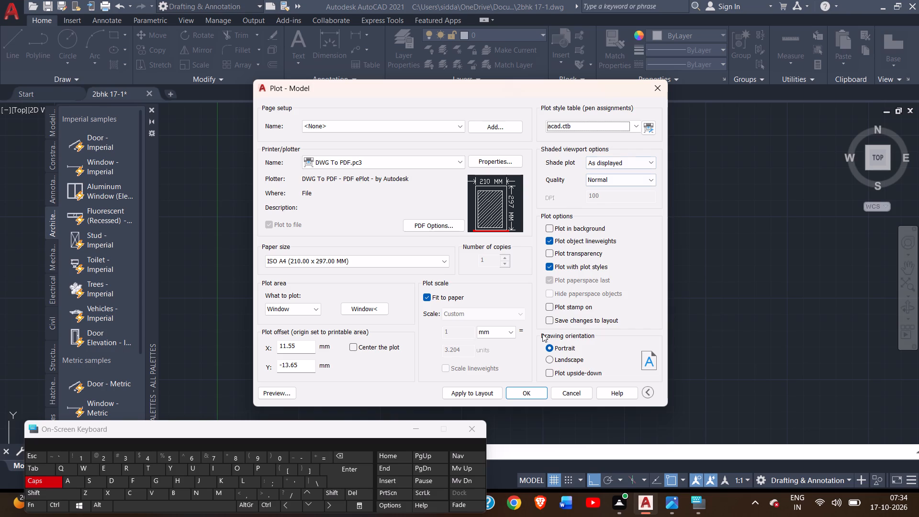
Plot the floor plan to PDF, saving it as 2bhk 17-1-Model.pdf in the Documents folder.
click(527, 387)
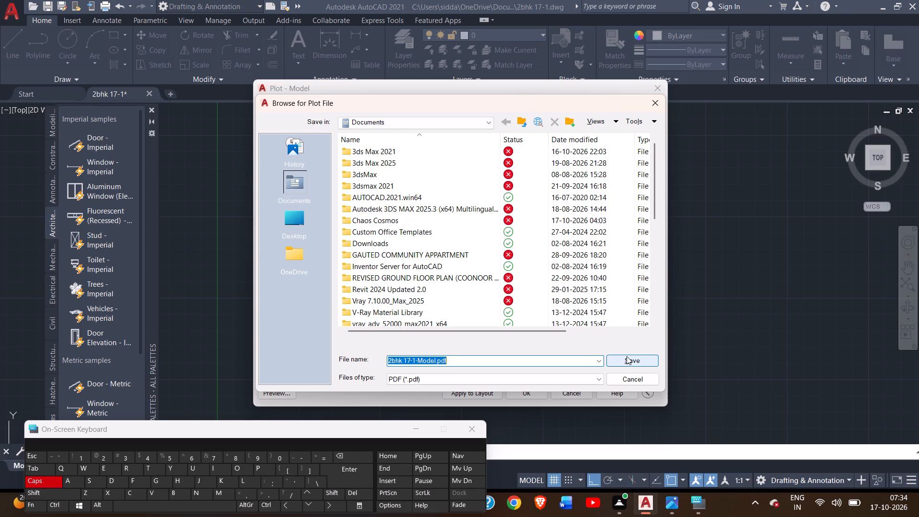
click(627, 356)
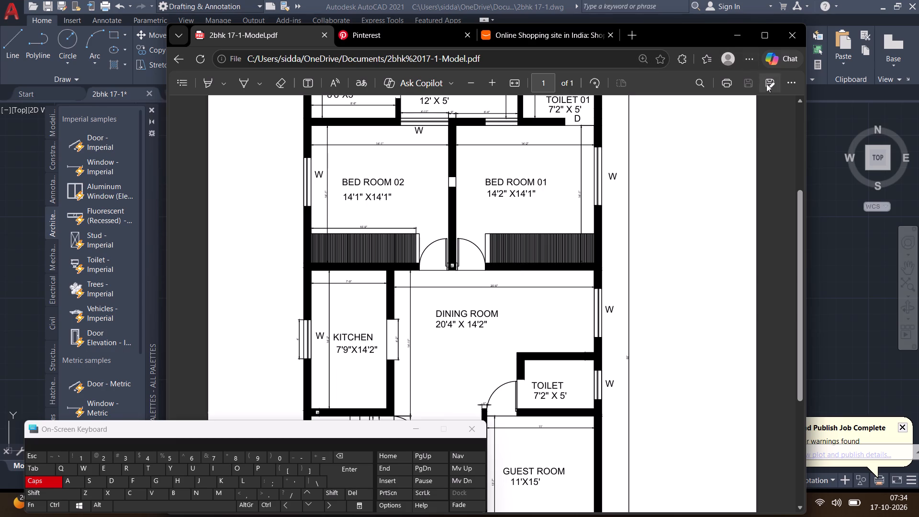
Look over the plotted floor plan PDF in Microsoft Edge and close the browser window.
click(781, 81)
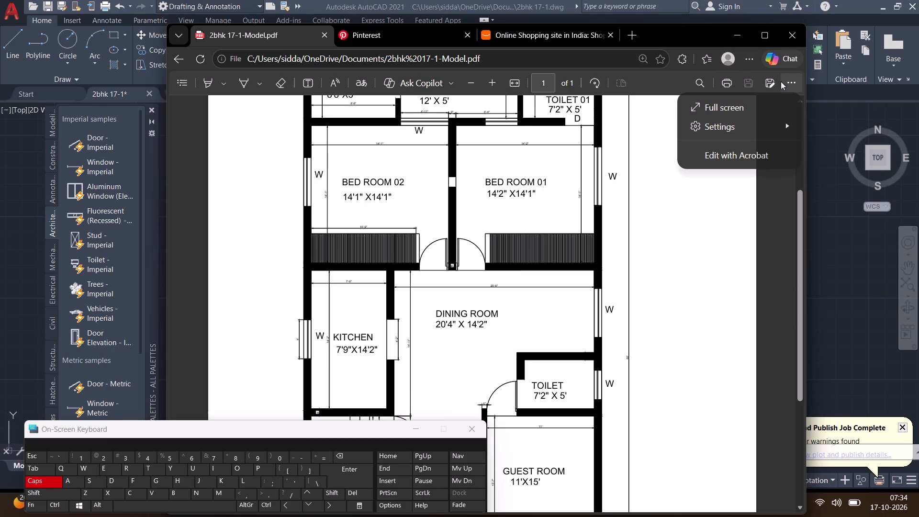
click(672, 121)
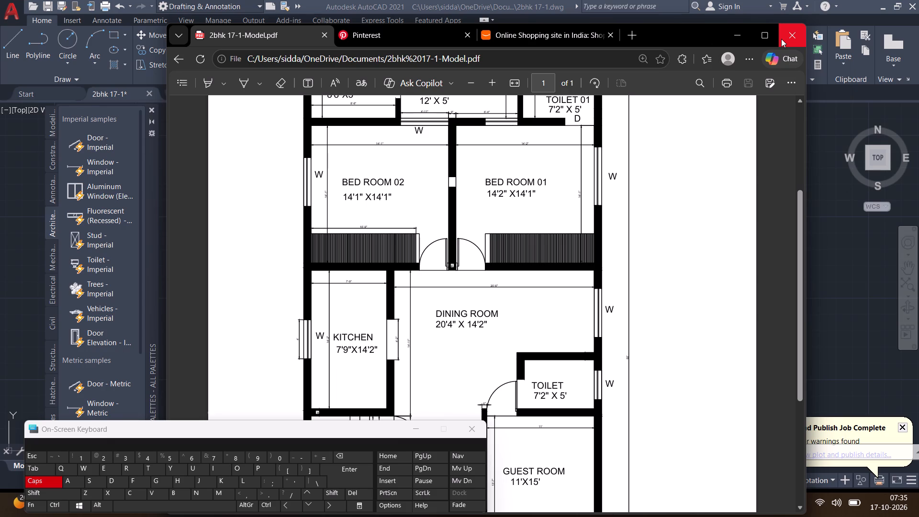
click(781, 39)
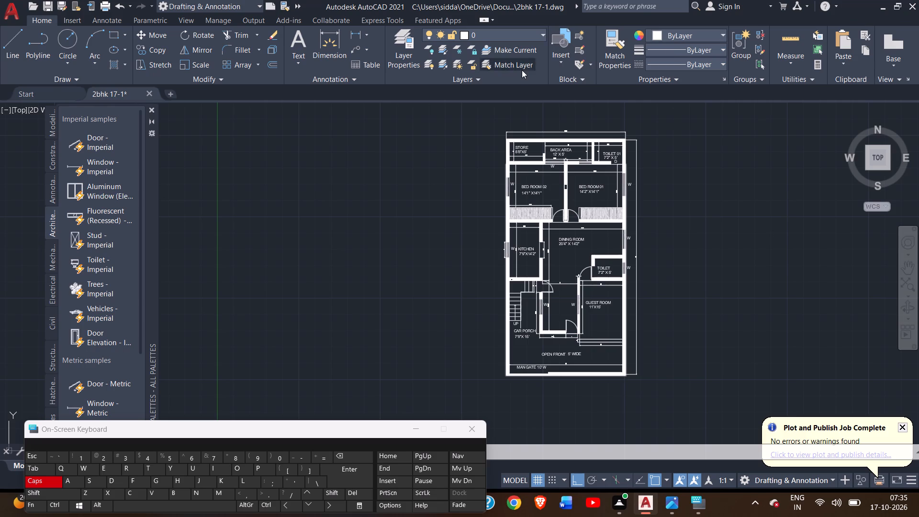
Save the drawing as 2bhk 17-1 in Documents in AutoCAD 2018 Drawing format, replacing the existing file.
click(16, 19)
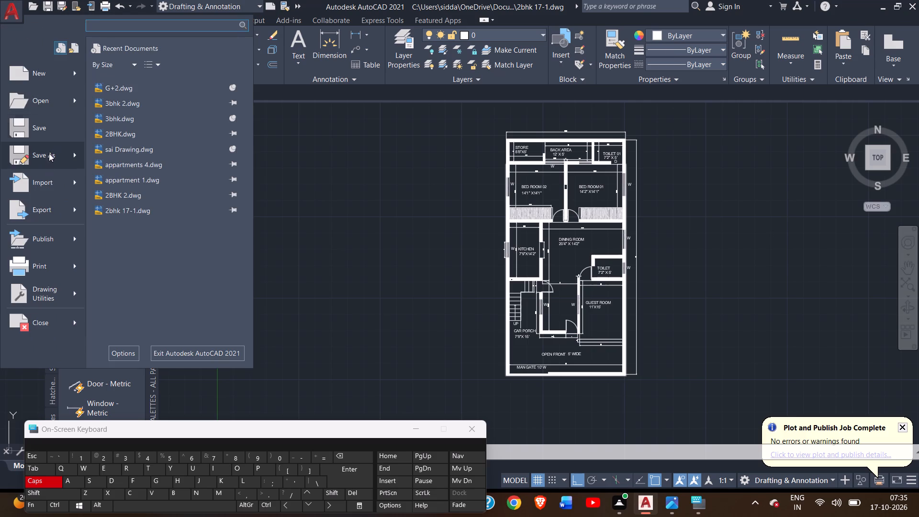
click(45, 161)
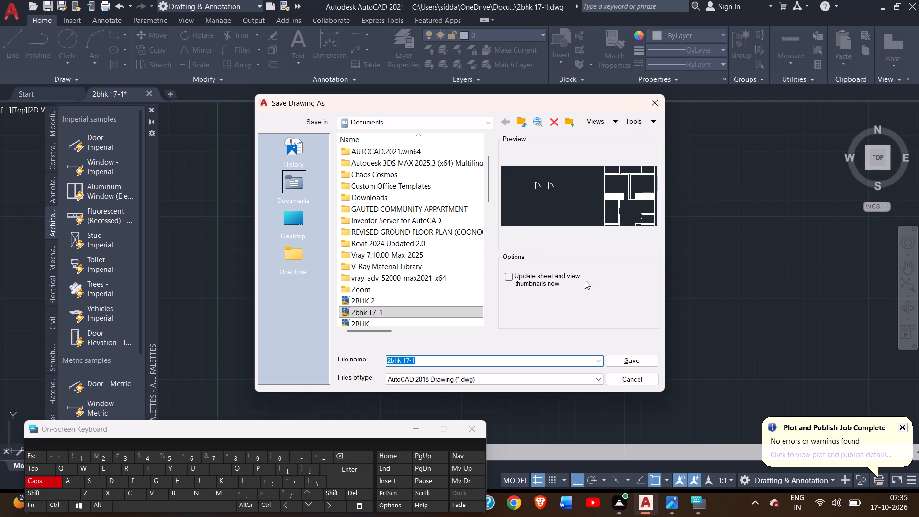
click(624, 363)
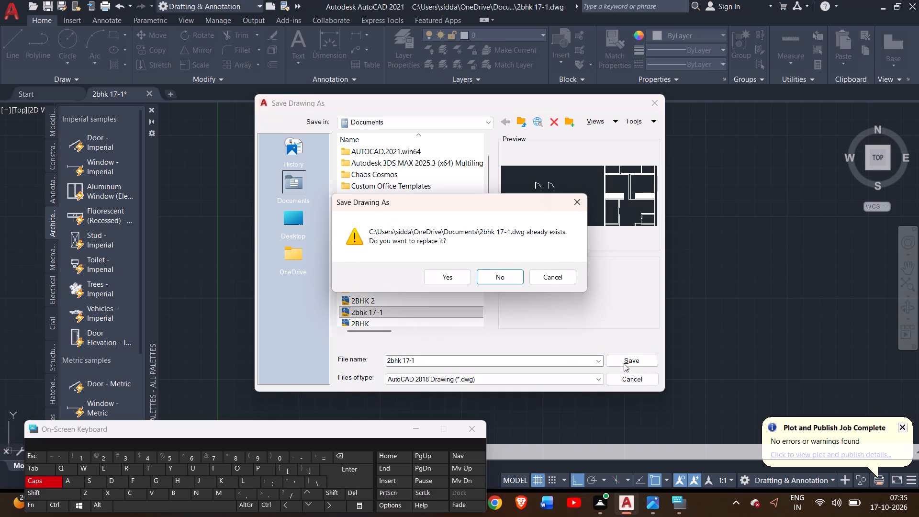
click(457, 277)
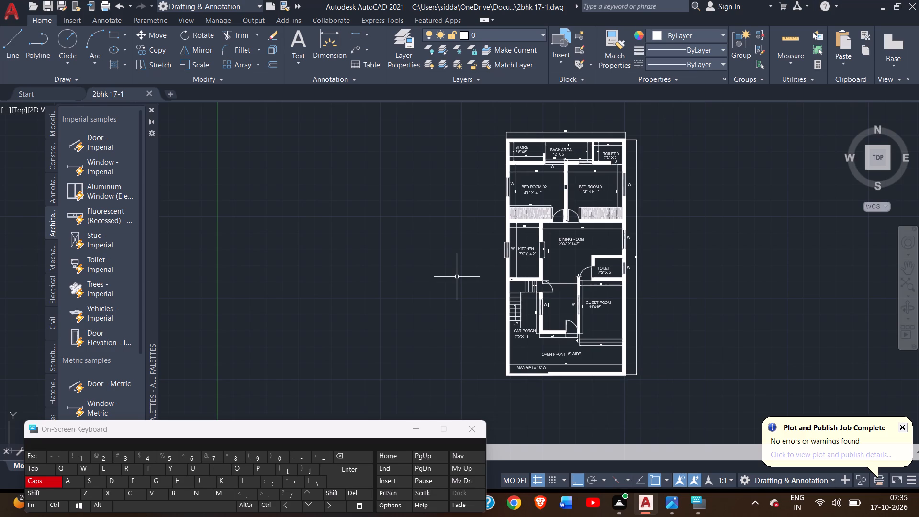
Close AutoCAD.
click(910, 3)
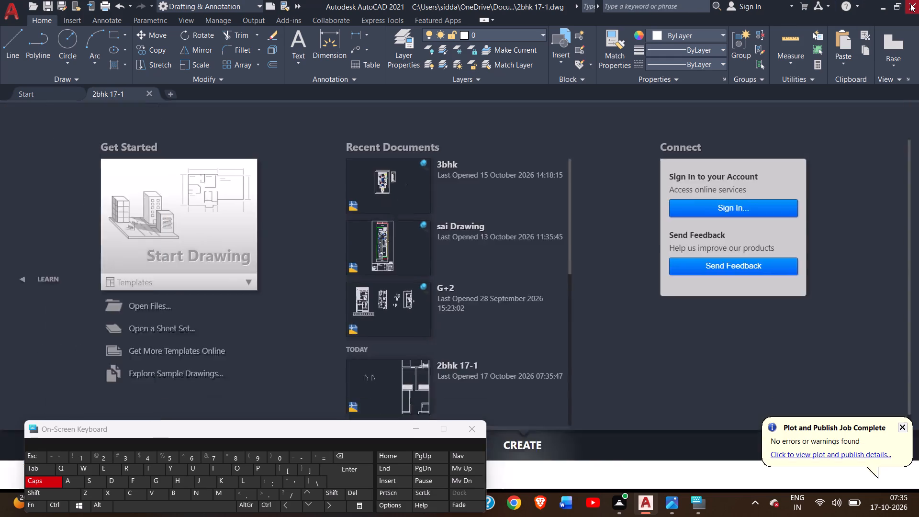